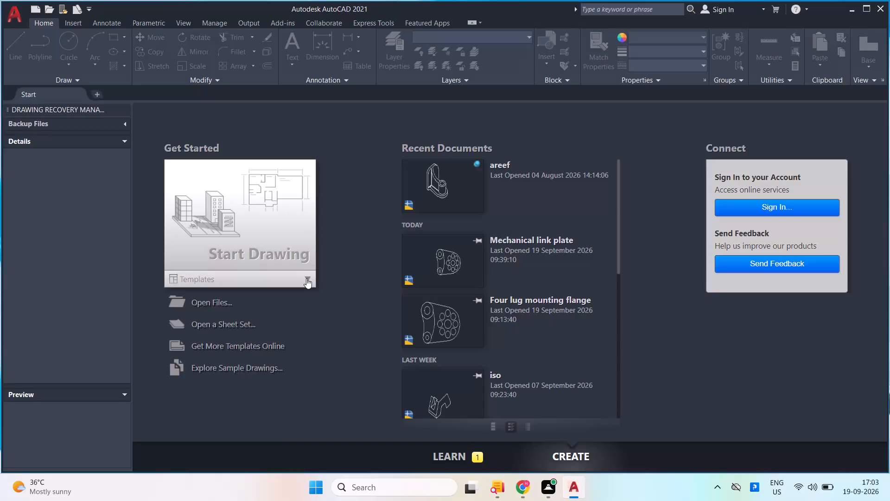
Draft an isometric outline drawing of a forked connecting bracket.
Start a new blank drawing.
{"action": "left_click", "coordinate": [252, 322]}
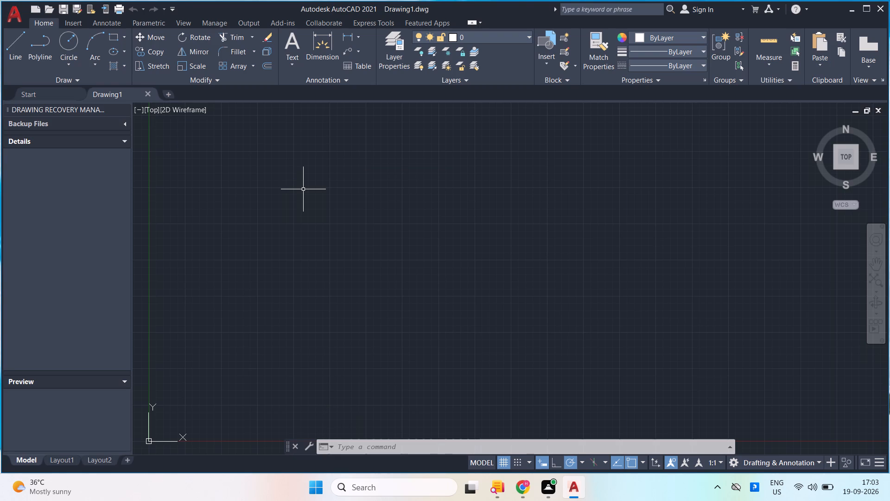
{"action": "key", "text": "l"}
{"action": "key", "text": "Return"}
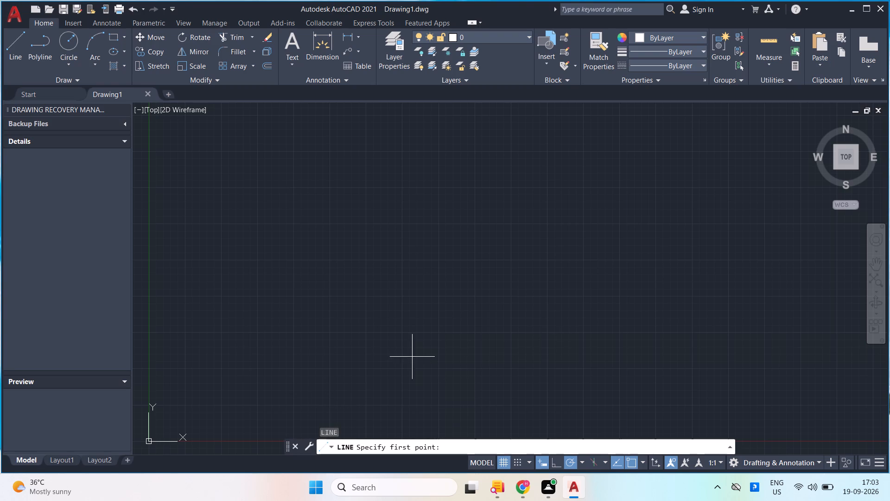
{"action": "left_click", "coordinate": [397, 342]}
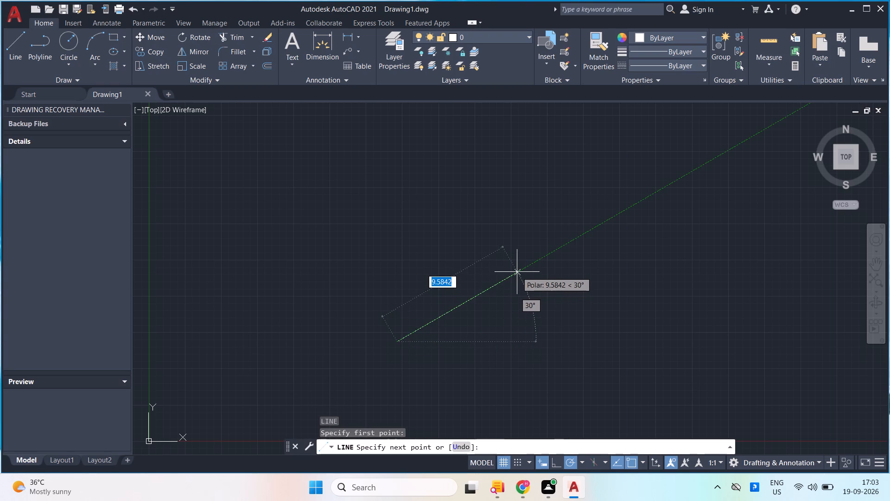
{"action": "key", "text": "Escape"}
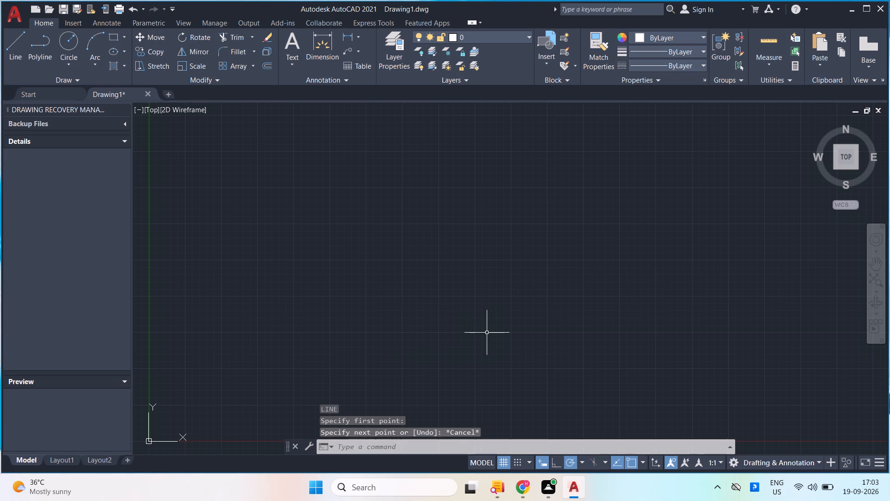
Draw a single line 10 units long at 30° in an open area of the drawing.
{"action": "scroll", "coordinate": [604, 426], "scroll_direction": "down", "scroll_amount": 1}
{"action": "scroll", "coordinate": [642, 311], "scroll_direction": "down", "scroll_amount": 2}
{"action": "middle_click_drag", "start_coordinate": [642, 311], "coordinate": [282, 381]}
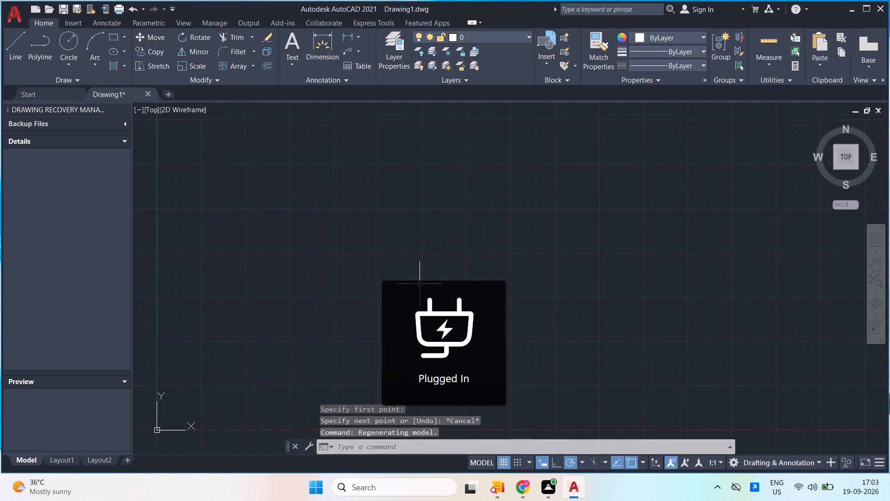
{"action": "key", "text": "l"}
{"action": "key", "text": "Return"}
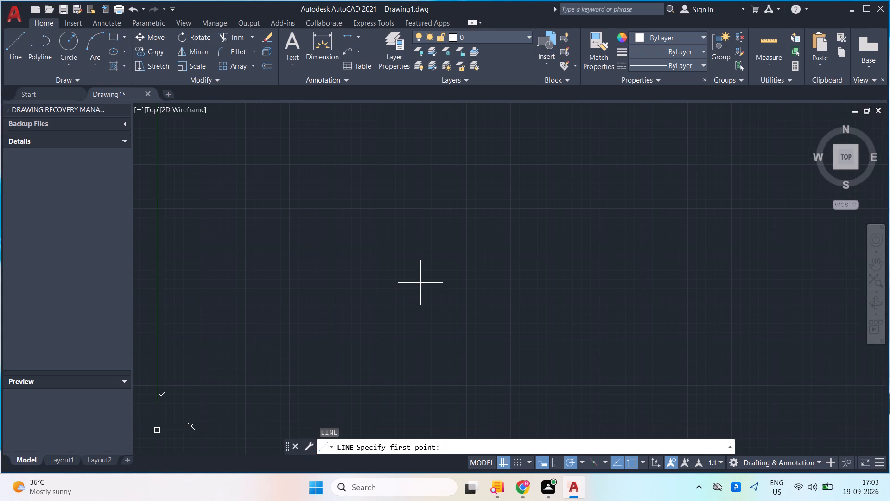
{"action": "scroll", "coordinate": [578, 279], "scroll_direction": "down", "scroll_amount": 3}
{"action": "scroll", "coordinate": [578, 279], "scroll_direction": "up", "scroll_amount": 1}
{"action": "middle_click_drag", "start_coordinate": [578, 279], "coordinate": [200, 500]}
{"action": "scroll", "coordinate": [326, 376], "scroll_direction": "down", "scroll_amount": 2}
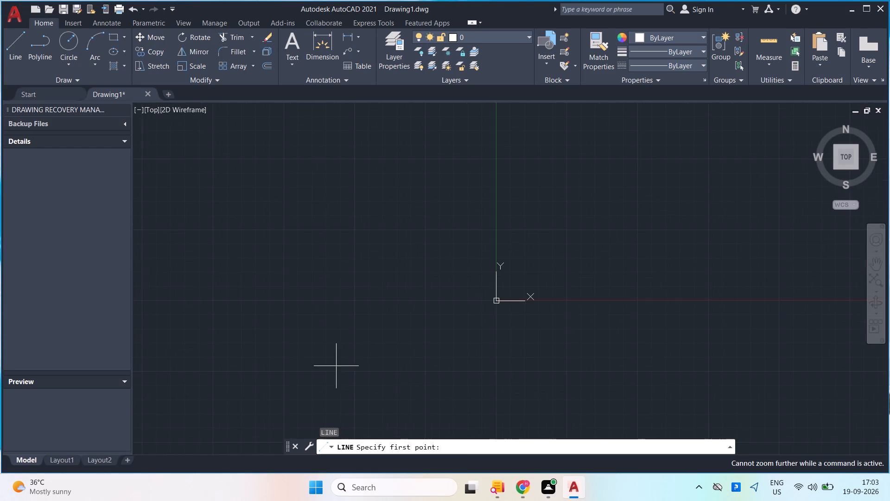
{"action": "middle_click_drag", "start_coordinate": [782, 276], "coordinate": [227, 404]}
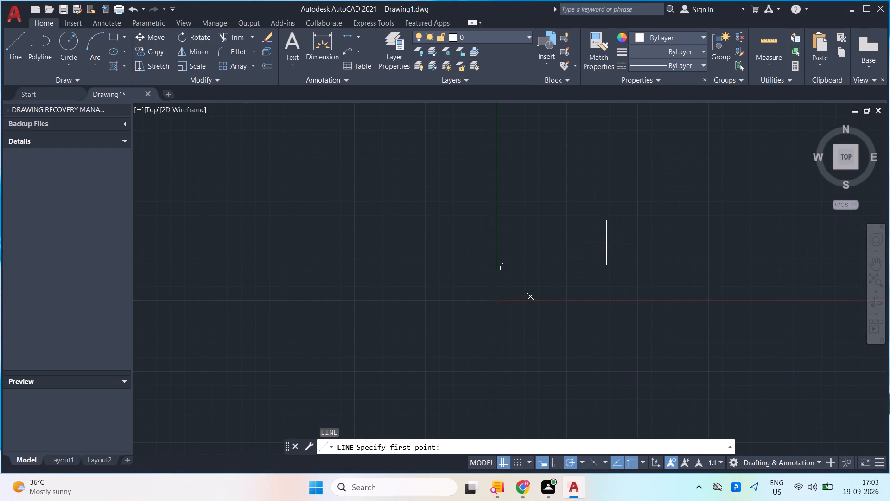
{"action": "scroll", "coordinate": [607, 242], "scroll_direction": "down", "scroll_amount": 3}
{"action": "scroll", "coordinate": [607, 242], "scroll_direction": "up", "scroll_amount": 5}
{"action": "scroll", "coordinate": [607, 242], "scroll_direction": "down", "scroll_amount": 8}
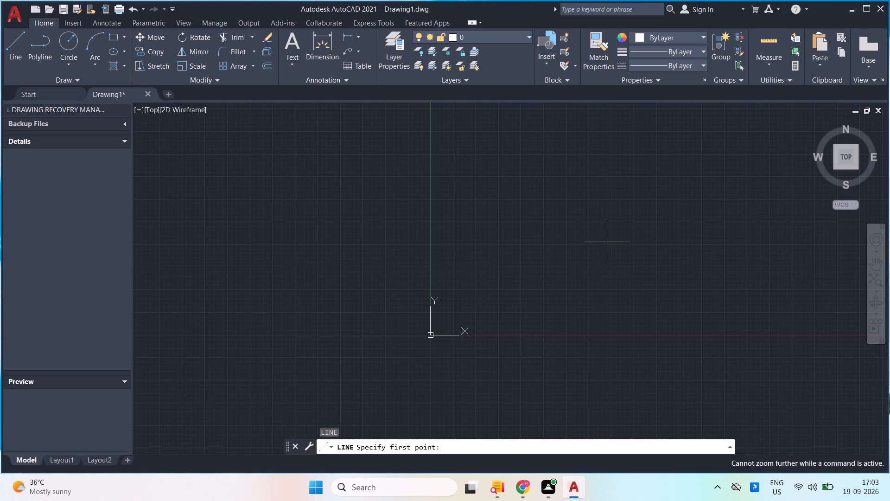
{"action": "scroll", "coordinate": [607, 242], "scroll_direction": "down", "scroll_amount": 2}
{"action": "middle_click_drag", "start_coordinate": [619, 235], "coordinate": [216, 415]}
{"action": "middle_click_drag", "start_coordinate": [744, 270], "coordinate": [145, 377]}
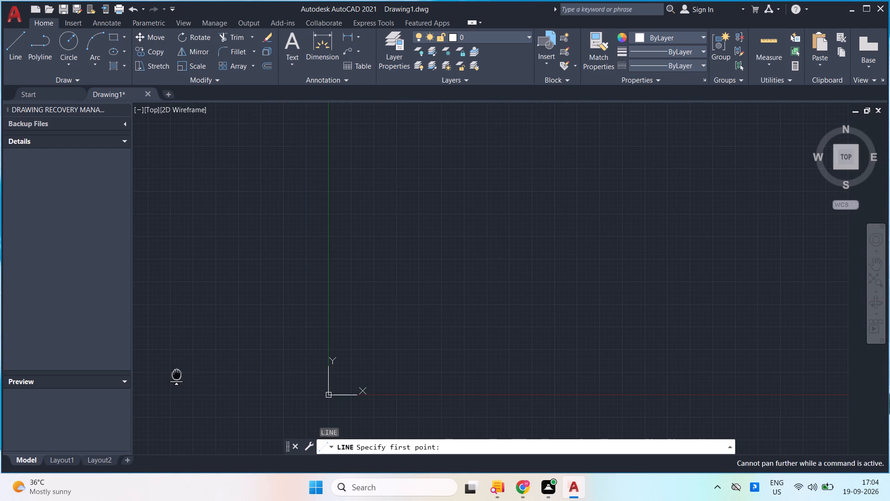
{"action": "middle_click_drag", "start_coordinate": [145, 377], "coordinate": [109, 383]}
{"action": "middle_click_drag", "start_coordinate": [687, 261], "coordinate": [0, 305]}
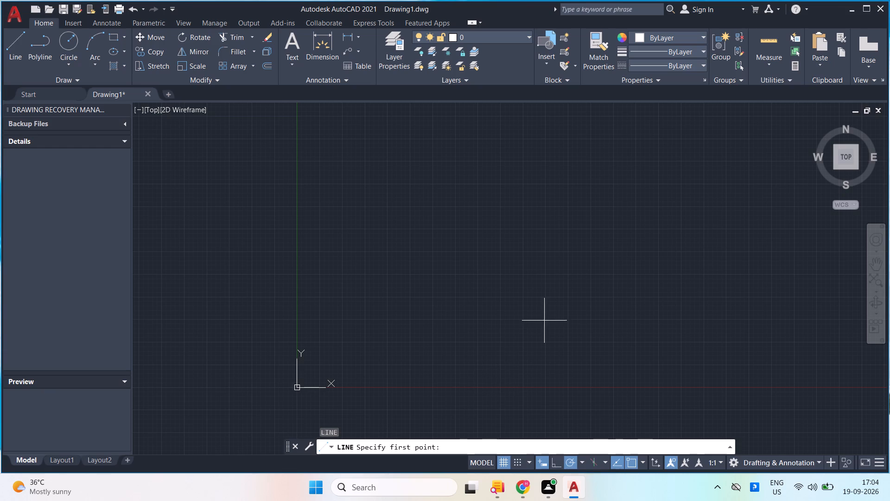
{"action": "scroll", "coordinate": [544, 320], "scroll_direction": "down", "scroll_amount": 6}
{"action": "scroll", "coordinate": [555, 301], "scroll_direction": "up", "scroll_amount": 4}
{"action": "scroll", "coordinate": [557, 296], "scroll_direction": "down", "scroll_amount": 1}
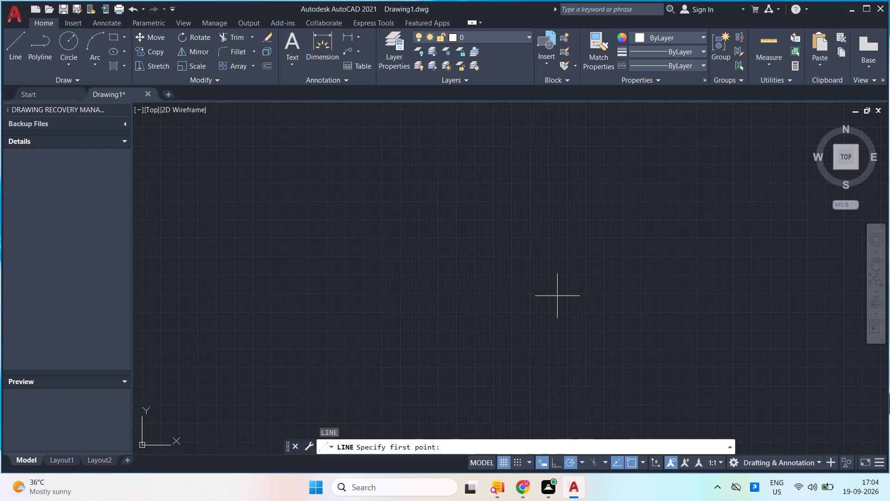
{"action": "key", "text": "l"}
{"action": "key", "text": "Return"}
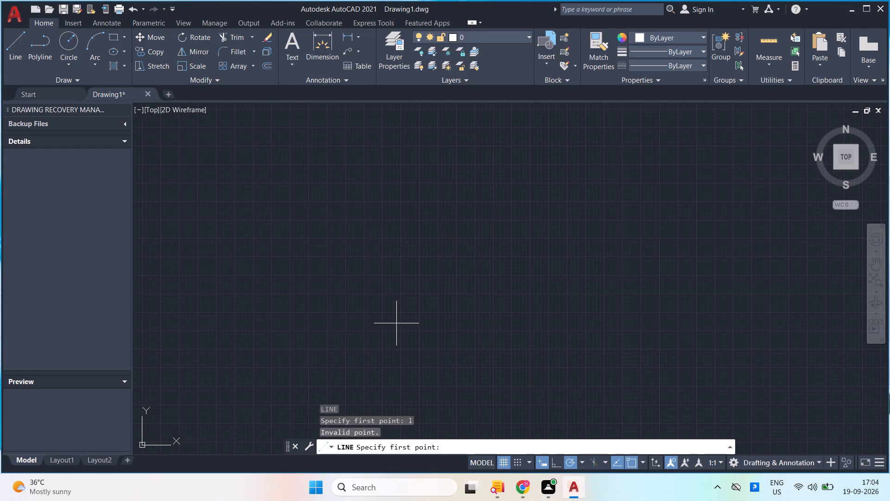
{"action": "left_click", "coordinate": [396, 321]}
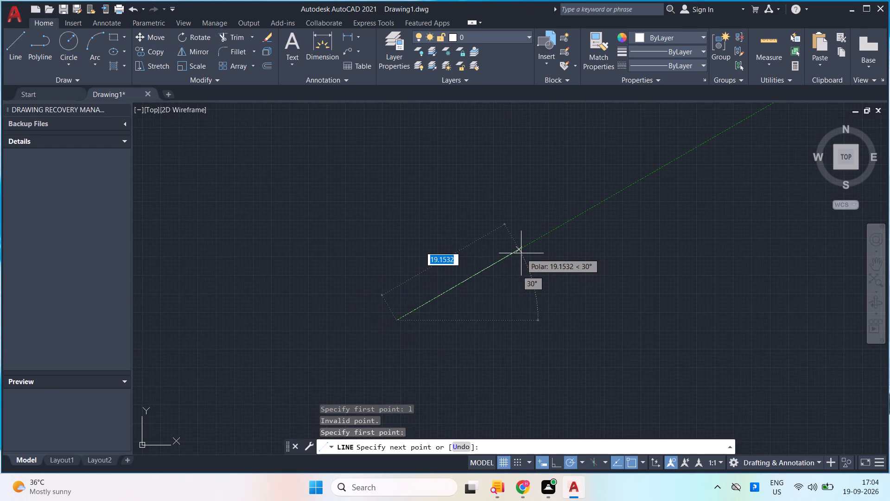
{"action": "type", "text": "10"}
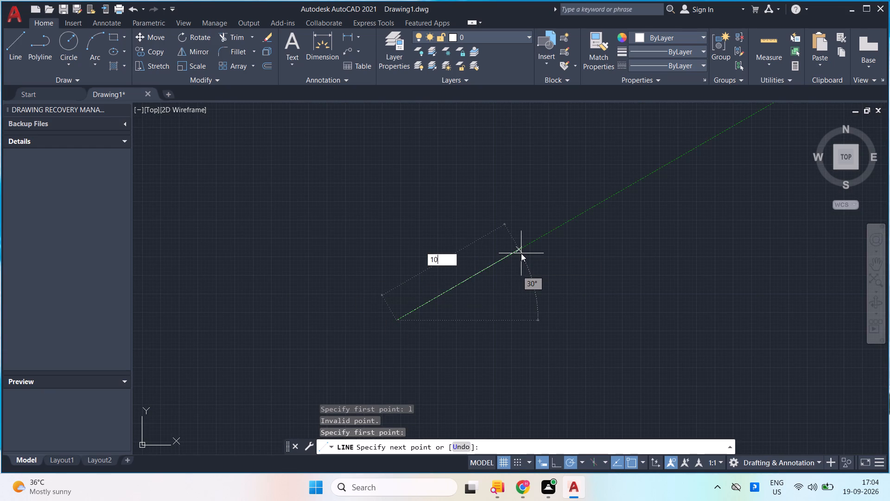
{"action": "key", "text": "Return"}
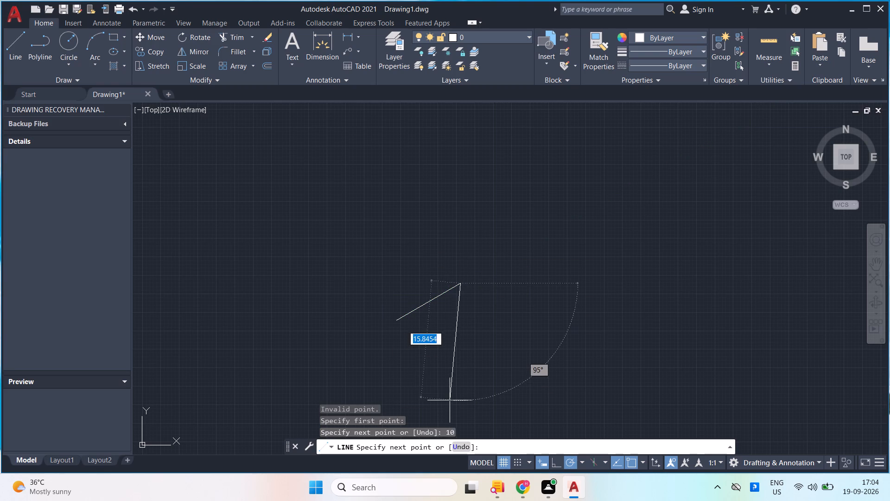
{"action": "key", "text": "space"}
From the short line's lower-left endpoint, draw the outer edges: 28 units straight up, 60 units at 30°, and 28 units straight down.
{"action": "scroll", "coordinate": [466, 347], "scroll_direction": "down", "scroll_amount": 5}
{"action": "scroll", "coordinate": [466, 347], "scroll_direction": "up", "scroll_amount": 4}
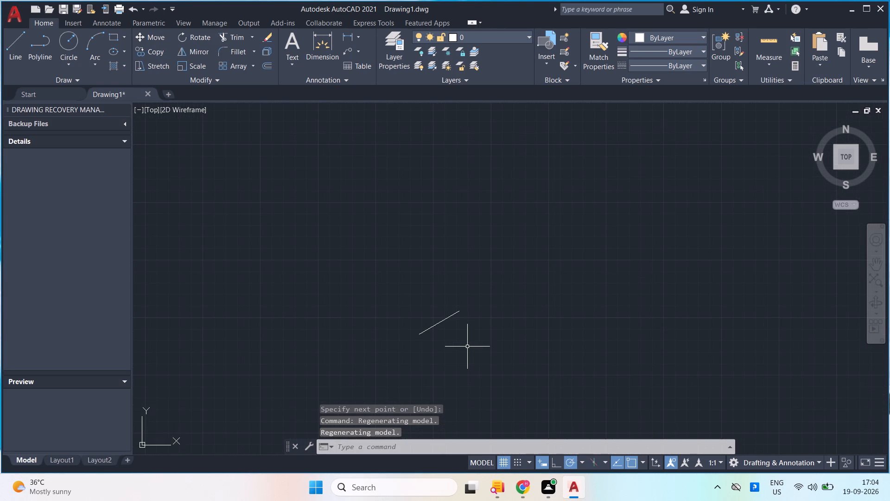
{"action": "scroll", "coordinate": [467, 347], "scroll_direction": "up", "scroll_amount": 1}
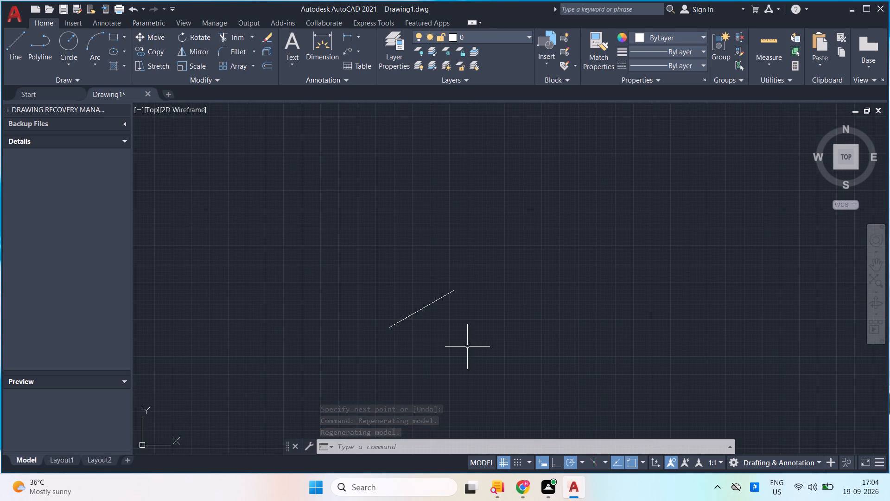
{"action": "key", "text": "l"}
{"action": "key", "text": "Return"}
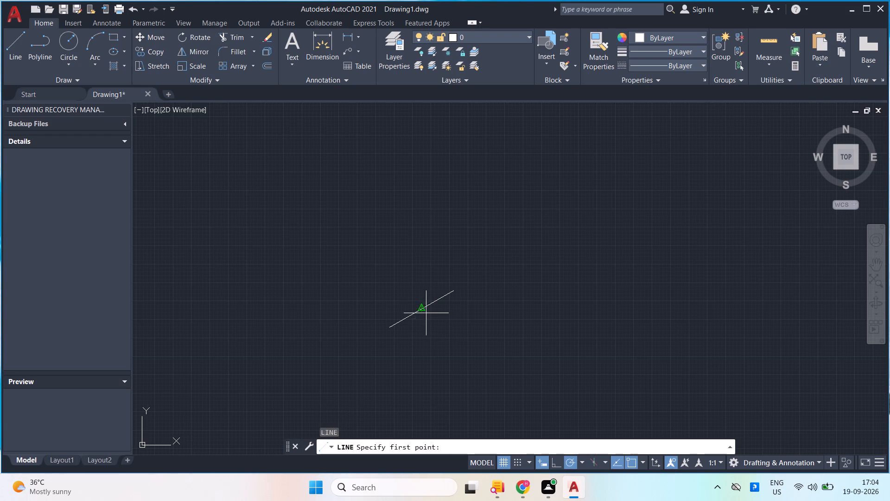
{"action": "left_click", "coordinate": [390, 327]}
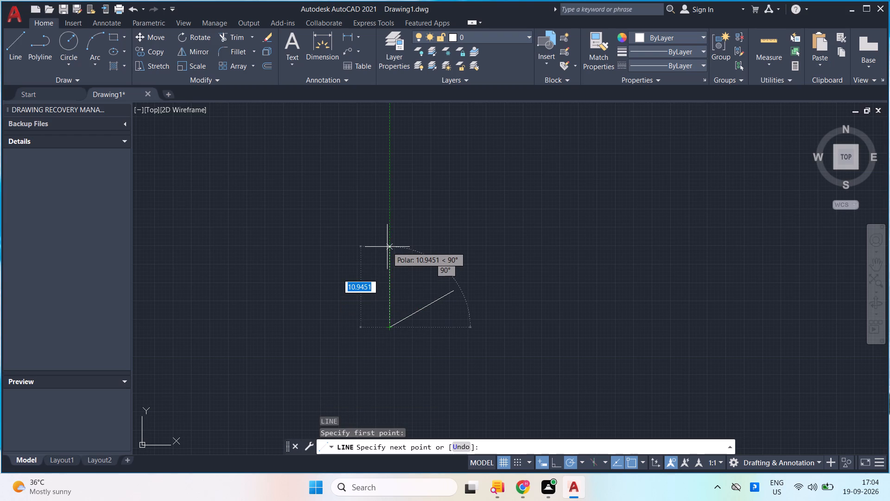
{"action": "type", "text": "28"}
{"action": "key", "text": "Return"}
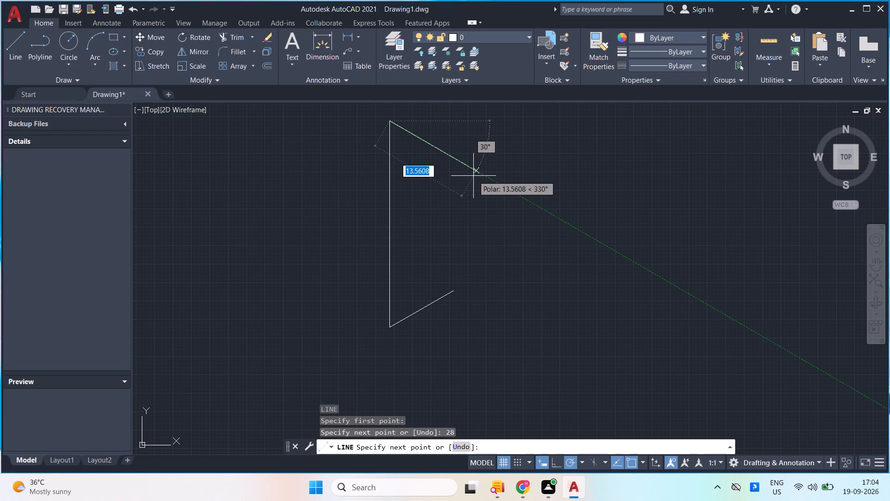
{"action": "scroll", "coordinate": [473, 178], "scroll_direction": "down", "scroll_amount": 3}
{"action": "middle_click_drag", "start_coordinate": [472, 176], "coordinate": [401, 220]}
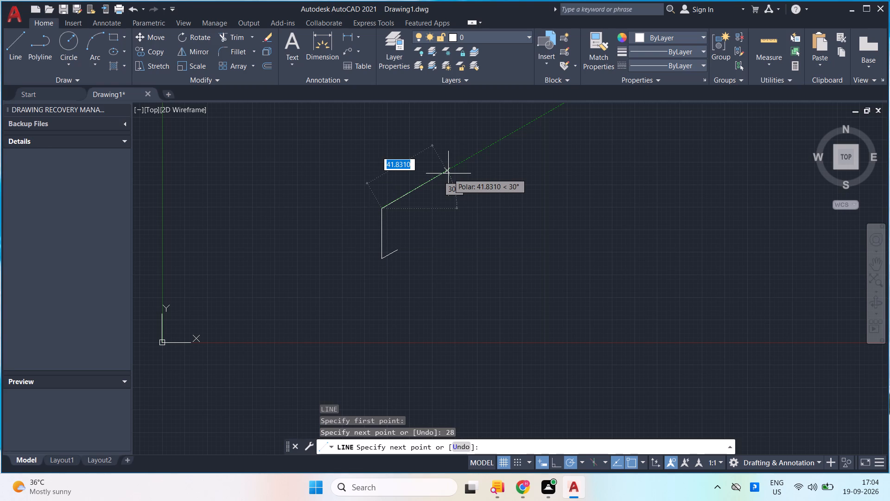
{"action": "type", "text": "60"}
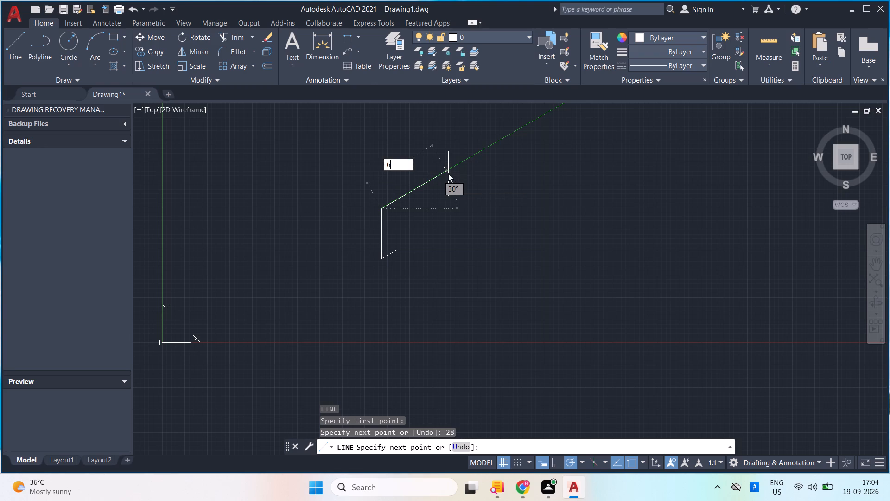
{"action": "key", "text": "Return"}
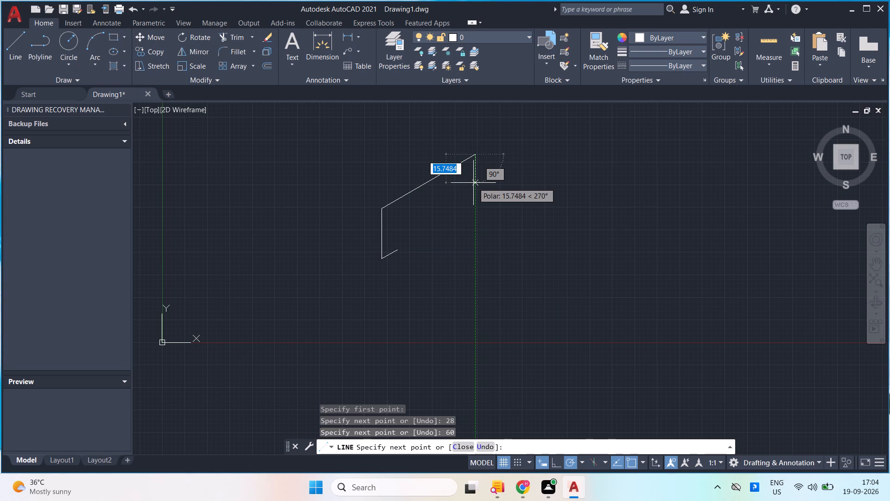
{"action": "type", "text": "28"}
{"action": "key", "text": "Return"}
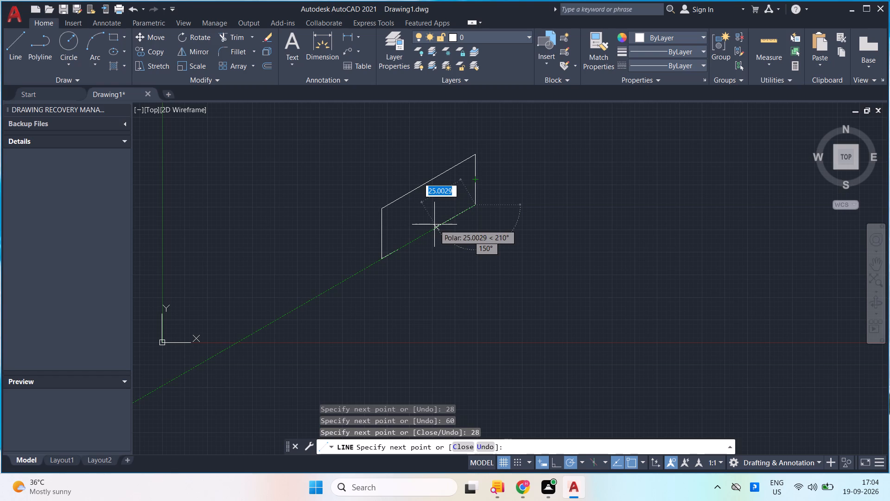
Continue the outline 10 units at 210°, 14 units up and 40 units at 210°, then close it down to the short line's free endpoint.
{"action": "type", "text": "10"}
{"action": "key", "text": "Return"}
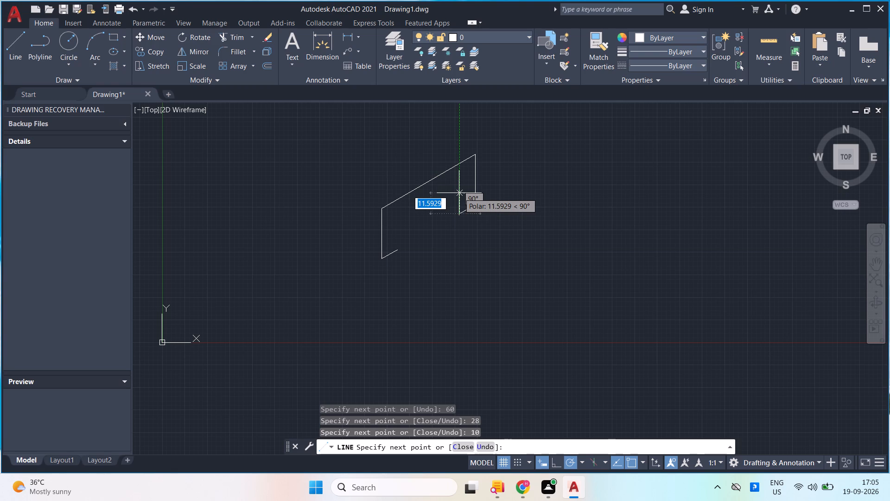
{"action": "type", "text": "14"}
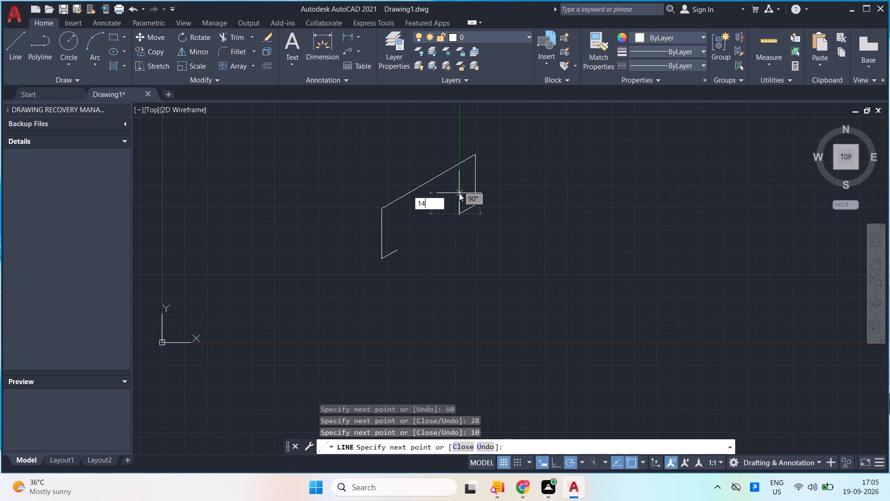
{"action": "key", "text": "Return"}
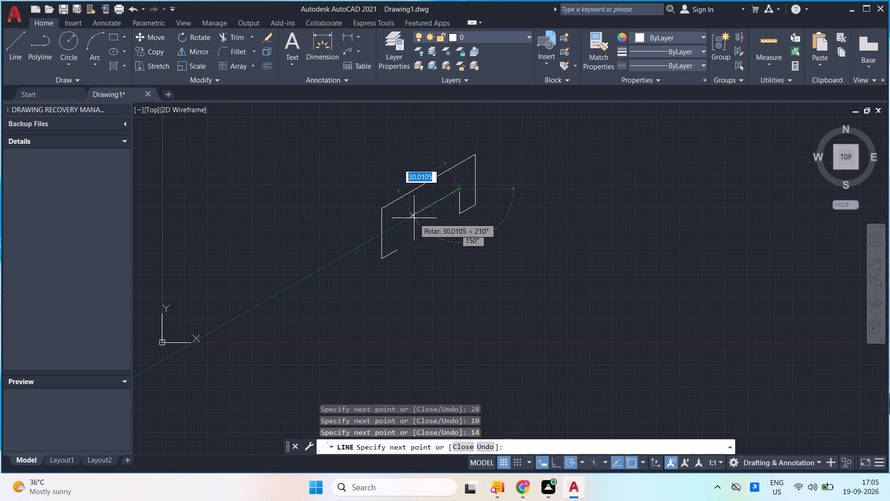
{"action": "key", "text": "4"}
{"action": "key", "text": "0"}
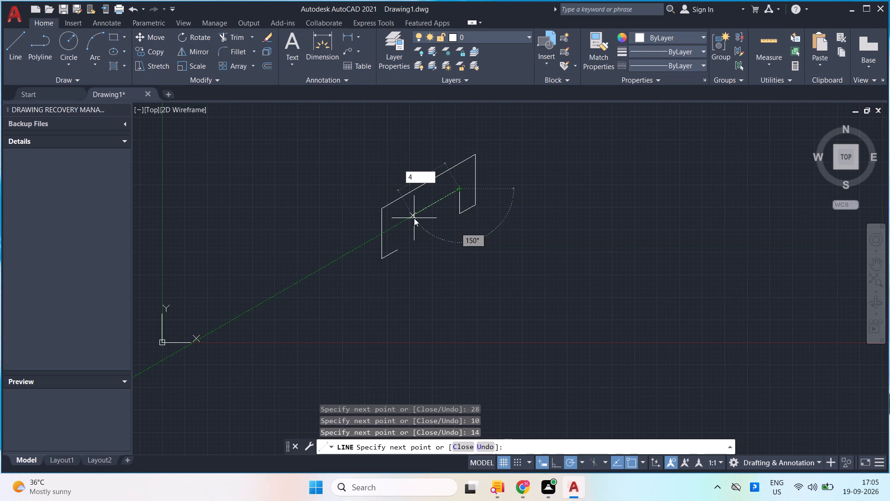
{"action": "key", "text": "Return"}
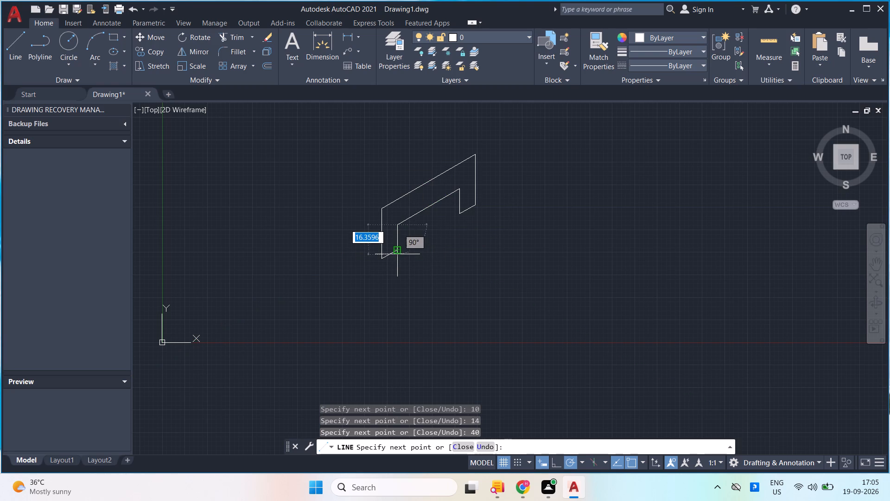
{"action": "left_click", "coordinate": [396, 253]}
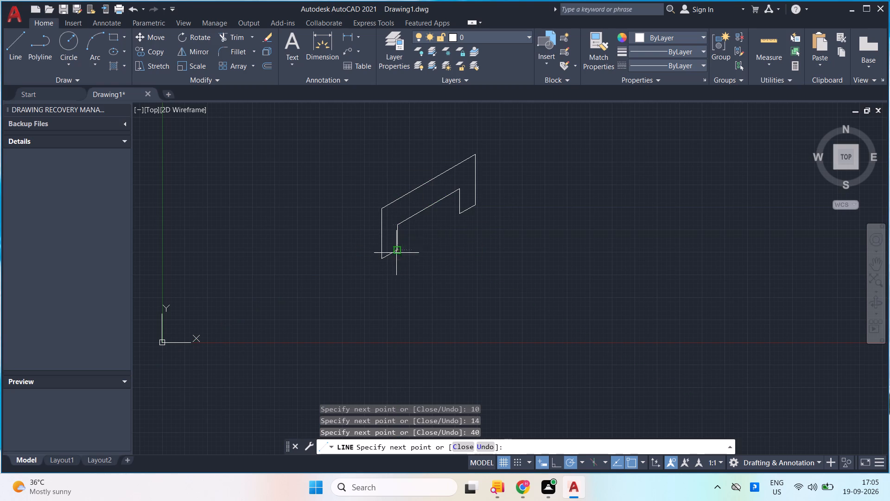
{"action": "key", "text": "space"}
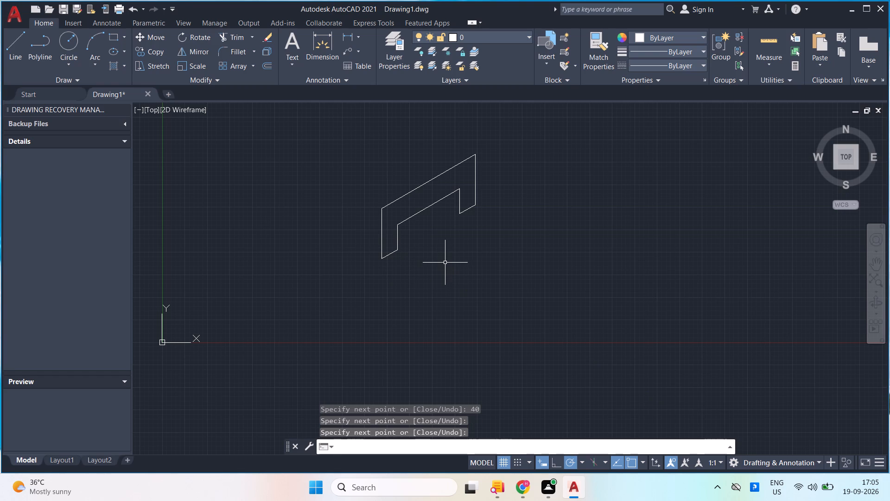
Draw a receding edge at 150° from the right leg's inner bottom corner and trim its excess beyond the notch's sloping top edge.
{"action": "key", "text": "l"}
{"action": "key", "text": "Return"}
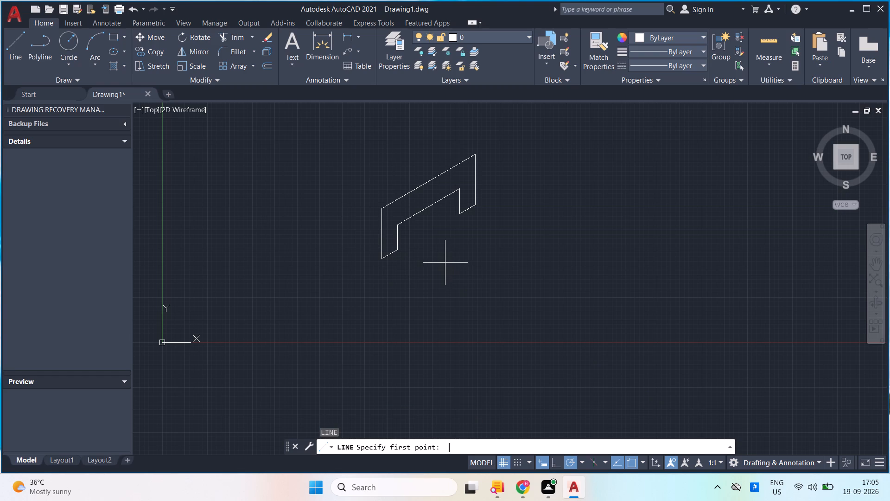
{"action": "left_click", "coordinate": [463, 213]}
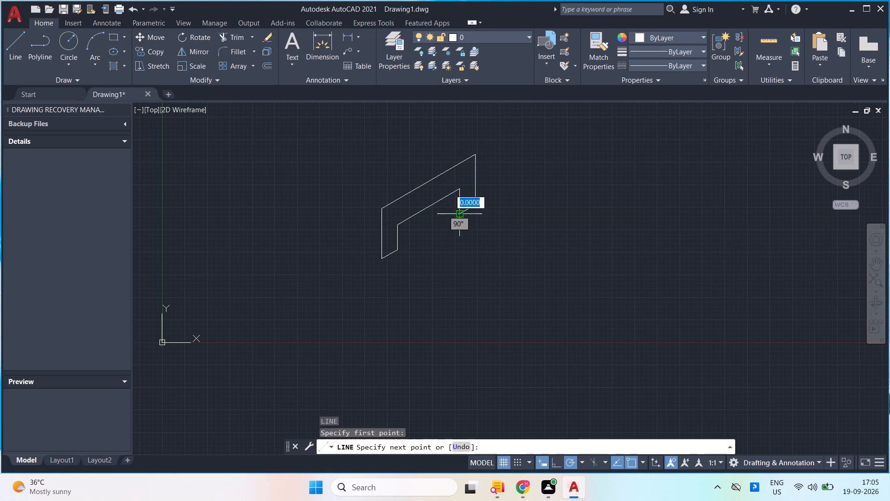
{"action": "left_click", "coordinate": [428, 198]}
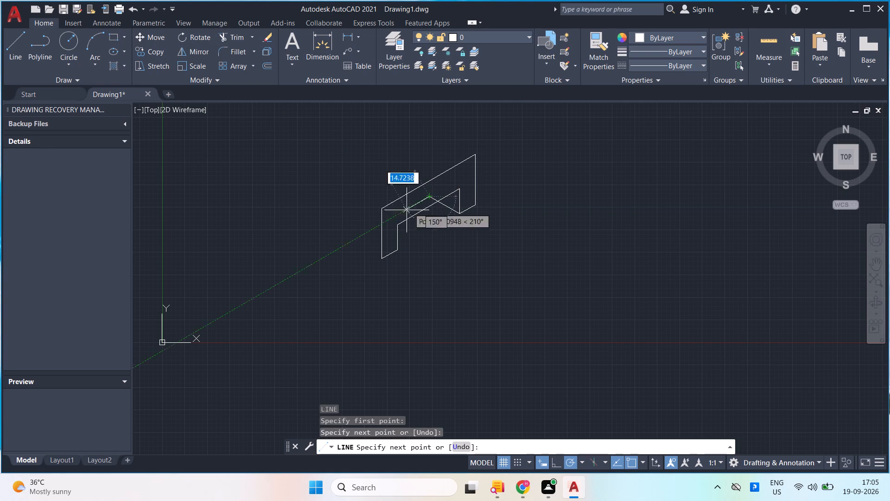
{"action": "key", "text": "space"}
{"action": "type", "text": "tr"}
{"action": "key", "text": "Return"}
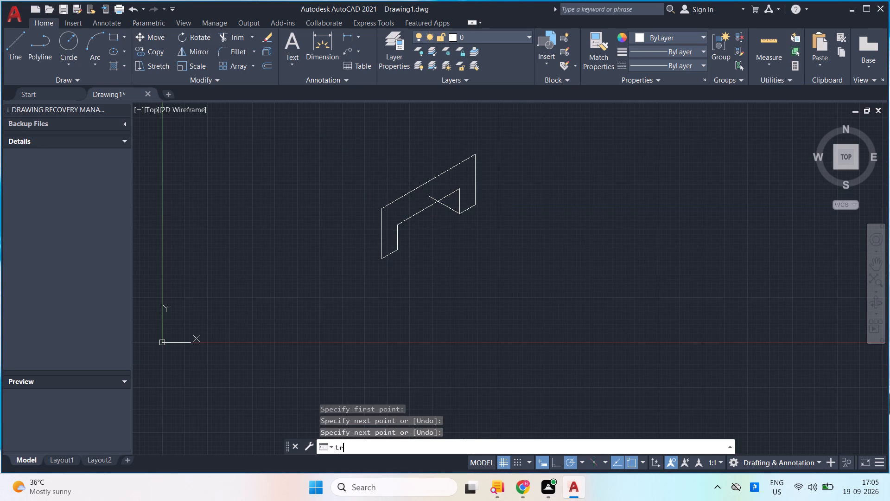
{"action": "left_click", "coordinate": [436, 199]}
{"action": "key", "text": "Escape"}
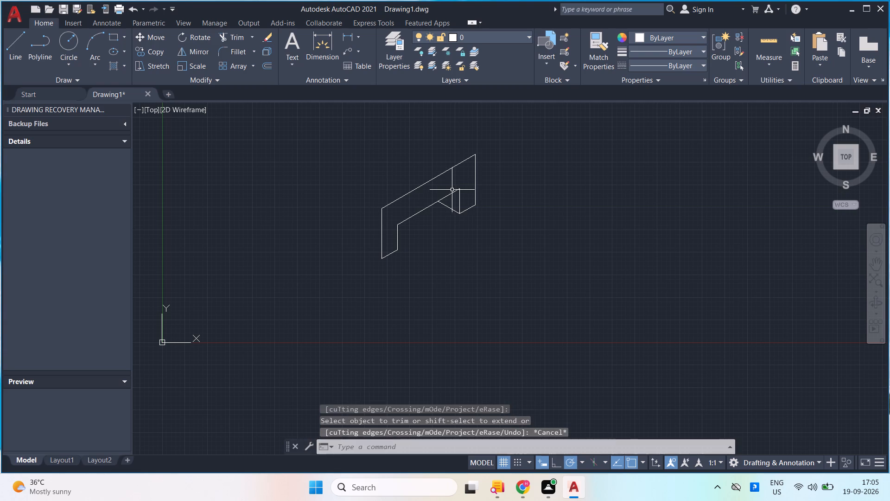
Move the whole figure up and to the right into open space.
{"action": "scroll", "coordinate": [320, 142], "scroll_direction": "down", "scroll_amount": 2}
{"action": "middle_click_drag", "start_coordinate": [333, 154], "coordinate": [308, 221]}
{"action": "scroll", "coordinate": [308, 221], "scroll_direction": "up", "scroll_amount": 1}
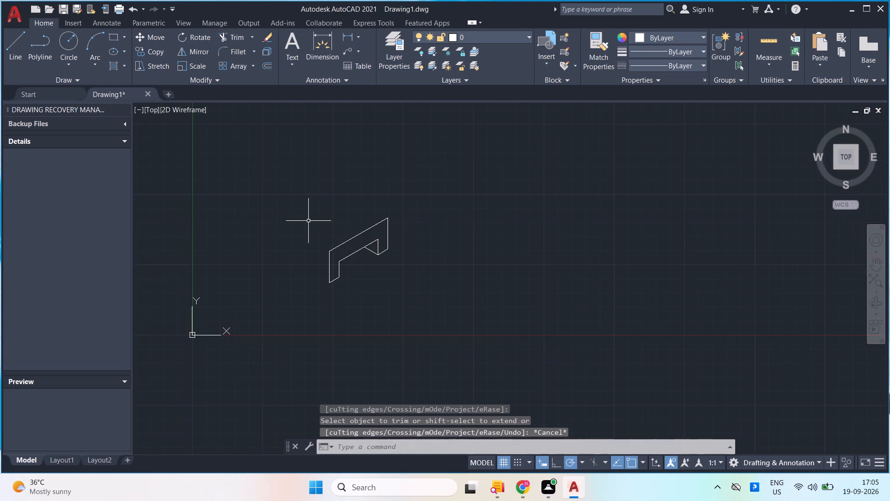
{"action": "scroll", "coordinate": [310, 220], "scroll_direction": "up", "scroll_amount": 1}
{"action": "left_click", "coordinate": [477, 316]}
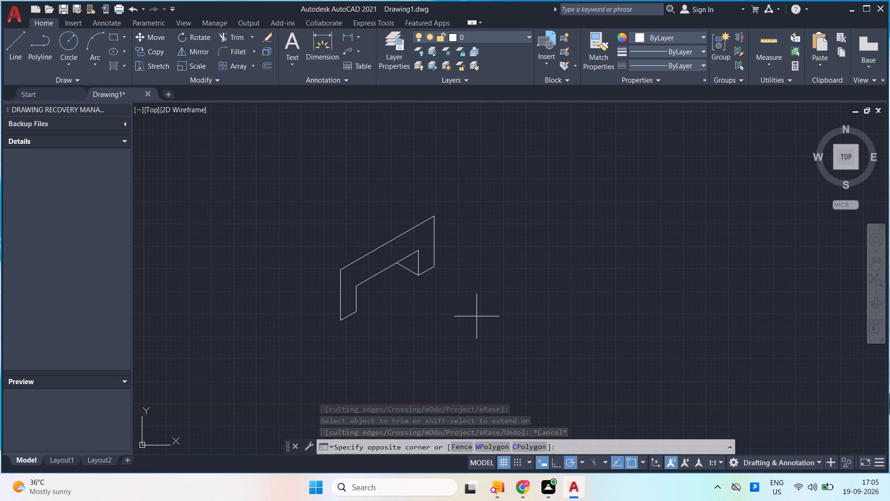
{"action": "left_click", "coordinate": [288, 186]}
{"action": "key", "text": "m"}
{"action": "key", "text": "Return"}
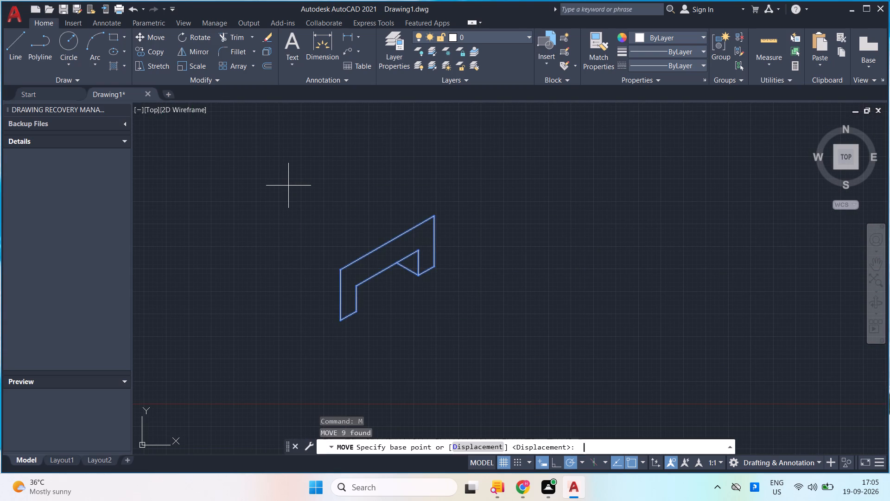
{"action": "left_click", "coordinate": [347, 259]}
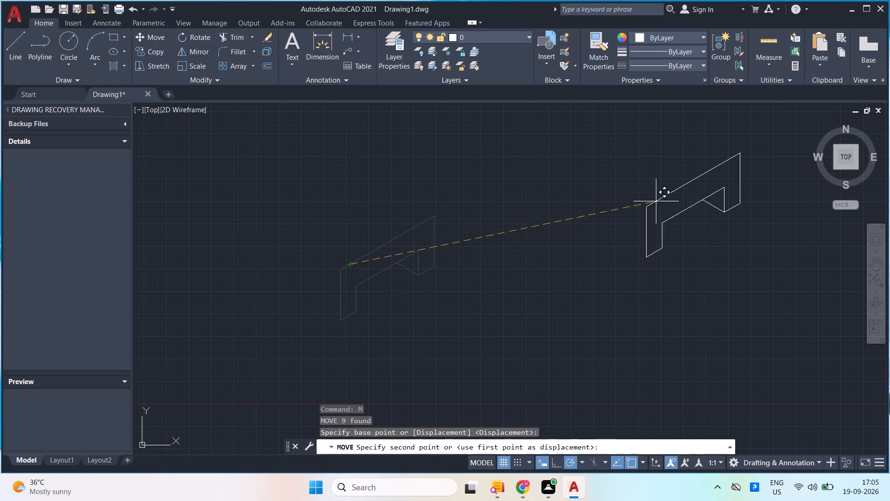
{"action": "left_click", "coordinate": [593, 173]}
Draw the top face from the front face's upper-left corner: 60 units at 150°, 60 units at 30°, closing at its upper-right corner.
{"action": "scroll", "coordinate": [589, 185], "scroll_direction": "down", "scroll_amount": 2}
{"action": "middle_click_drag", "start_coordinate": [588, 195], "coordinate": [347, 319]}
{"action": "scroll", "coordinate": [346, 319], "scroll_direction": "down", "scroll_amount": 1}
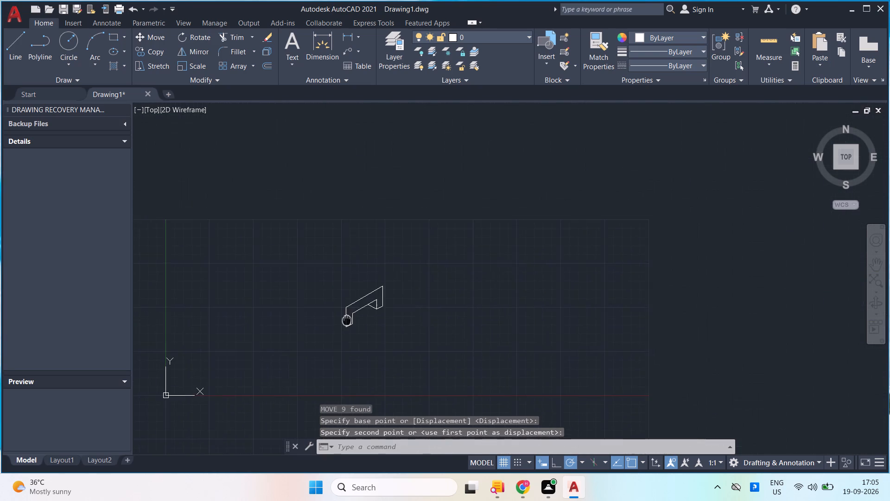
{"action": "middle_click_drag", "start_coordinate": [347, 319], "coordinate": [346, 319]}
{"action": "scroll", "coordinate": [361, 274], "scroll_direction": "up", "scroll_amount": 2}
{"action": "middle_click_drag", "start_coordinate": [349, 289], "coordinate": [374, 265]}
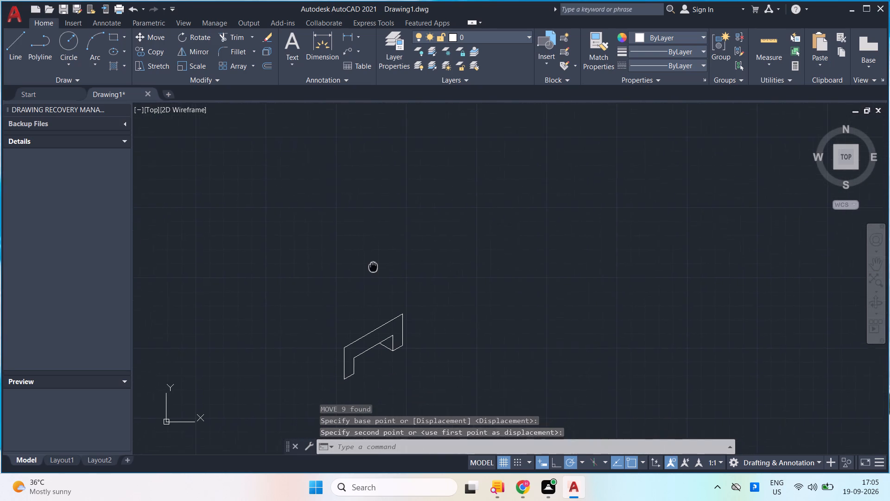
{"action": "middle_click_drag", "start_coordinate": [374, 265], "coordinate": [379, 260]}
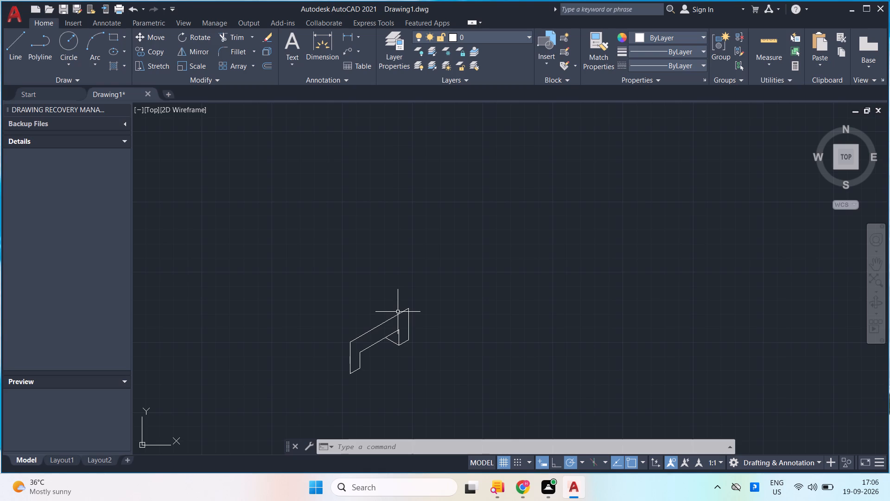
{"action": "key", "text": "l"}
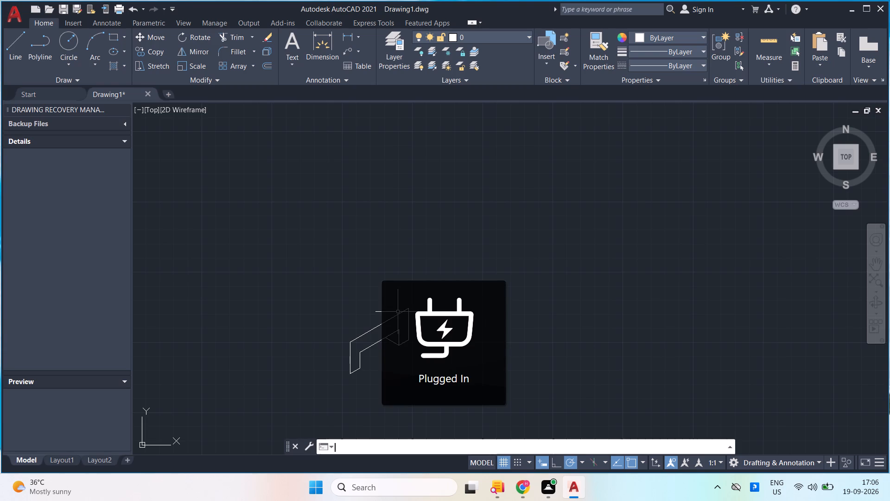
{"action": "key", "text": "Return"}
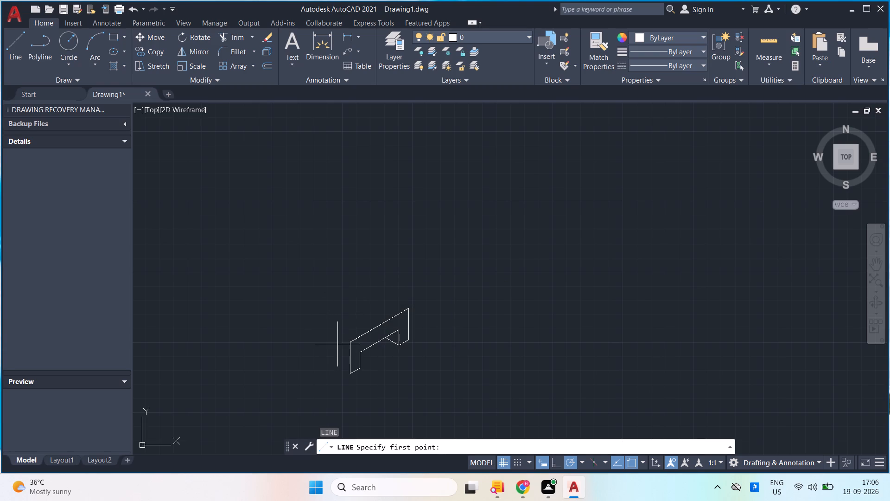
{"action": "left_click", "coordinate": [351, 343]}
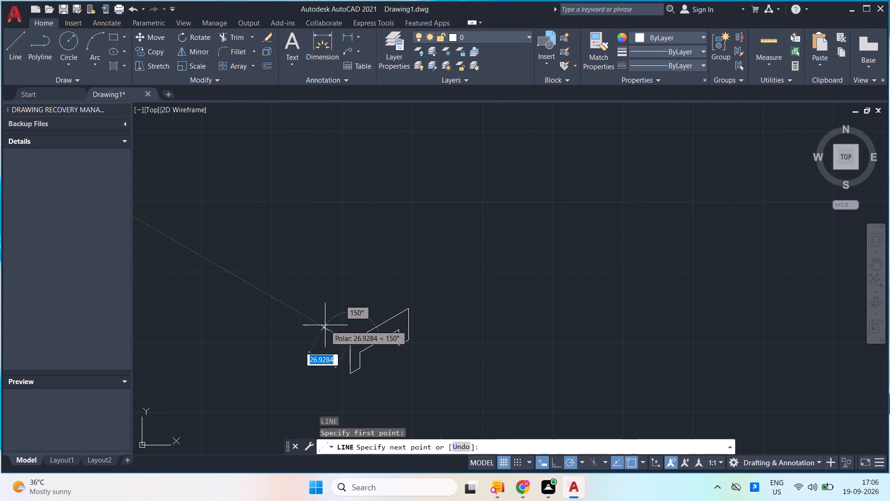
{"action": "type", "text": "60"}
{"action": "key", "text": "Return"}
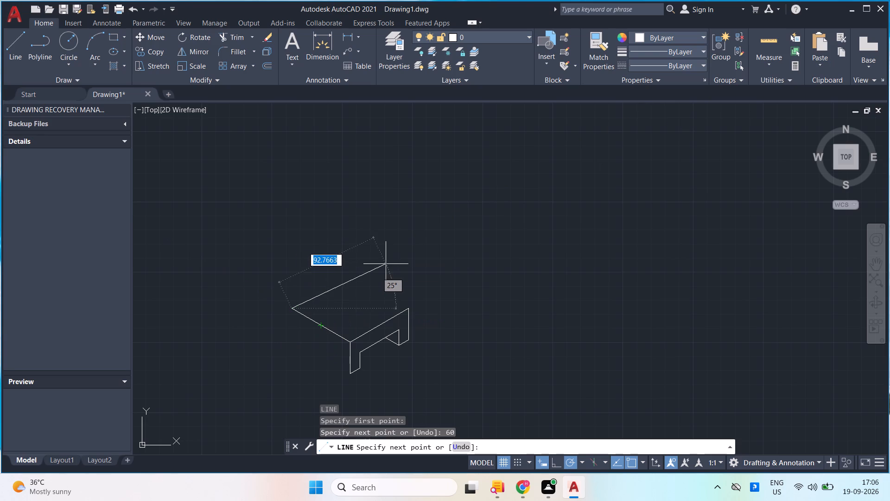
{"action": "type", "text": "60"}
{"action": "key", "text": "Return"}
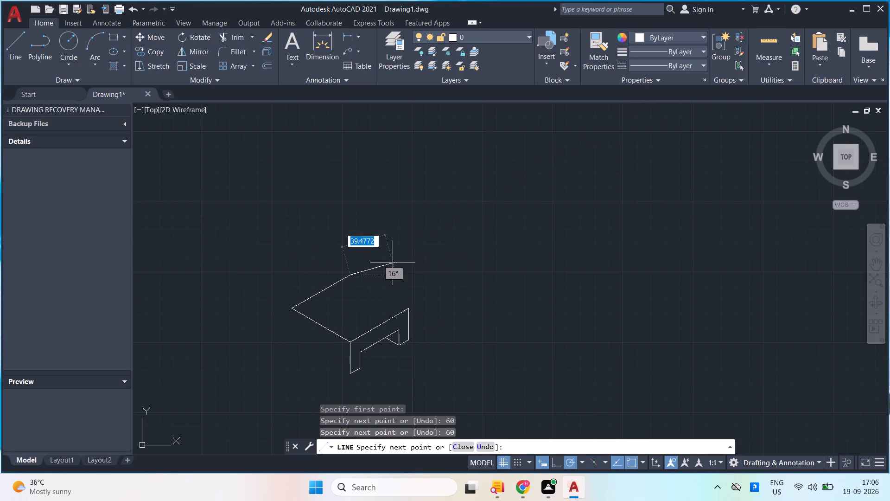
{"action": "left_click", "coordinate": [407, 310]}
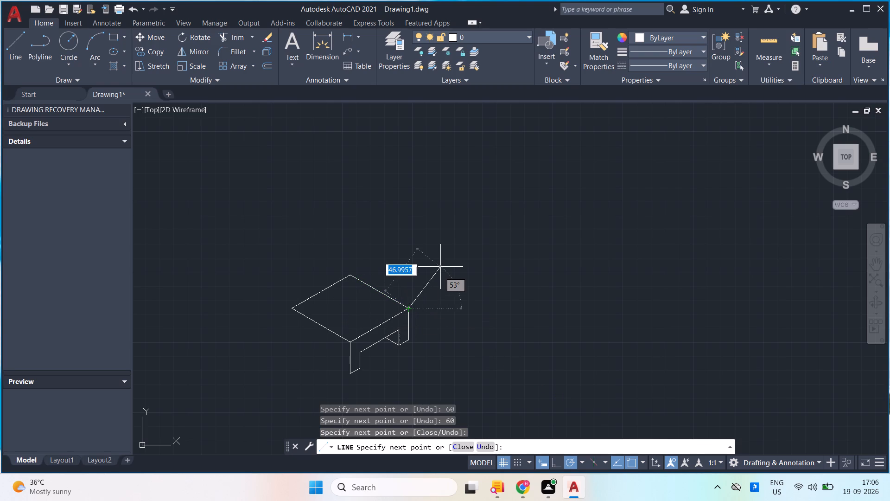
{"action": "key", "text": "space"}
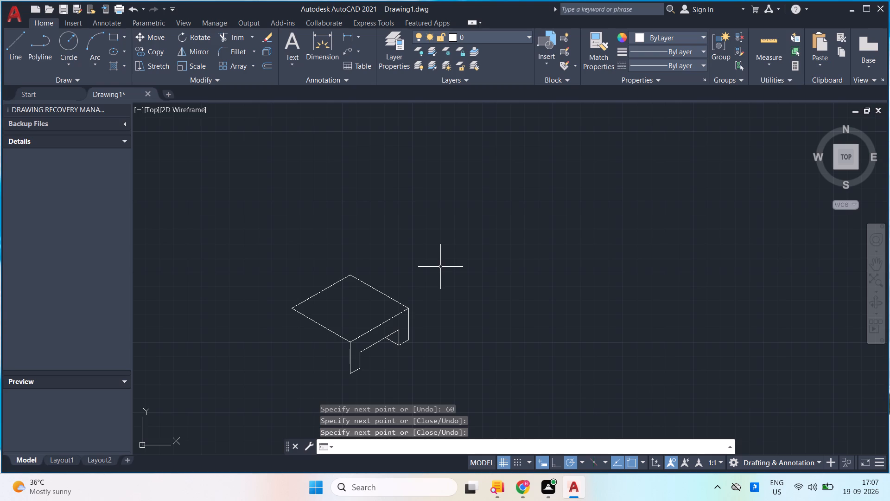
Draw a 24-unit construction line at 150° across the top face, starting 30 units along its front edge from the lower-left corner.
{"action": "key", "text": "l"}
{"action": "key", "text": "Return"}
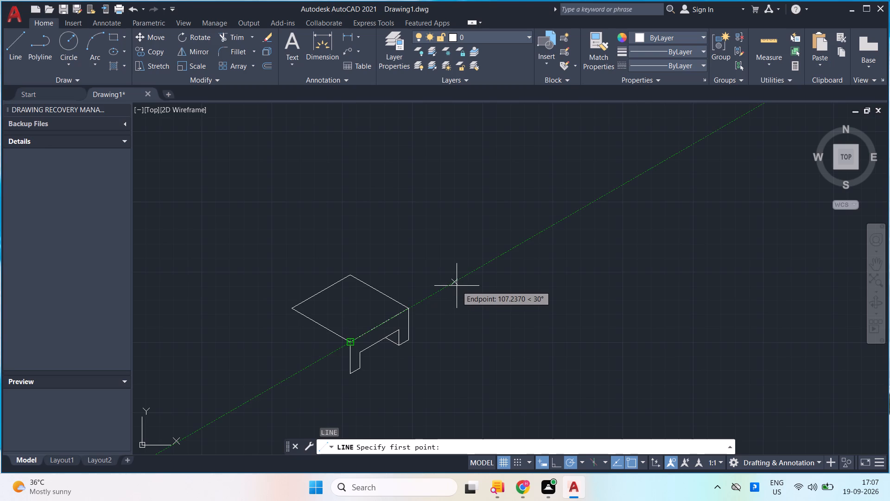
{"action": "type", "text": "30"}
{"action": "key", "text": "Return"}
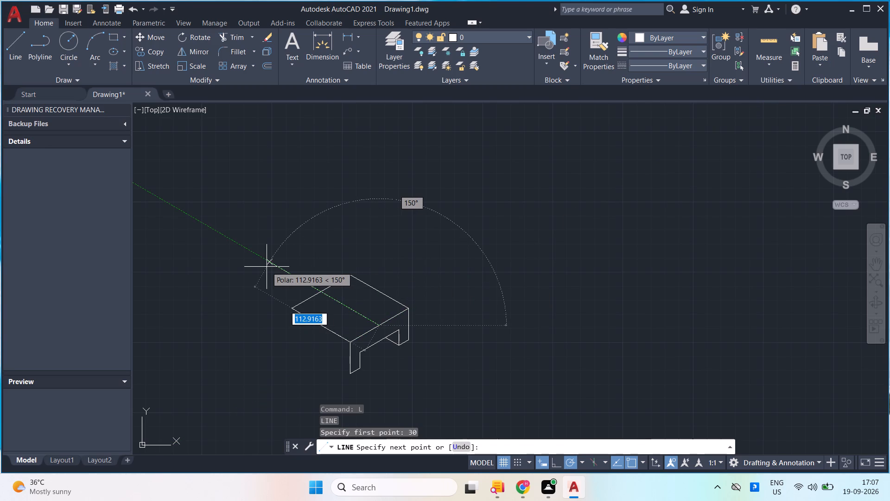
{"action": "type", "text": "24"}
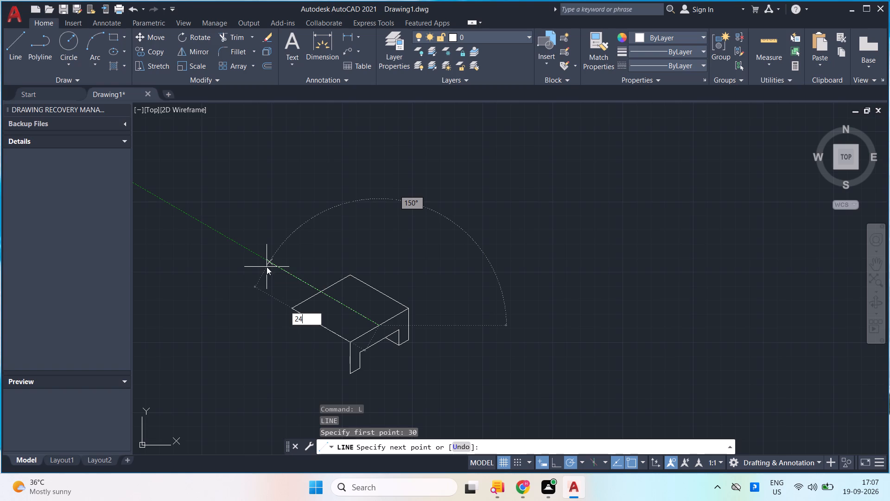
{"action": "key", "text": "Return"}
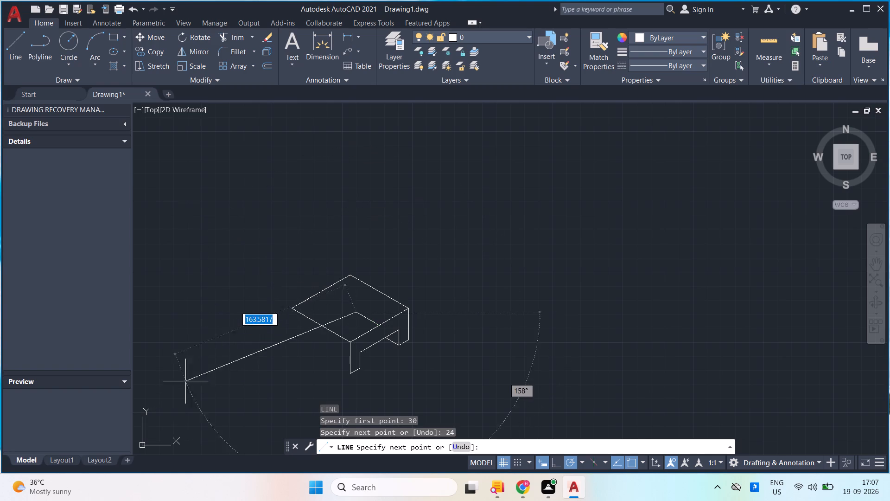
{"action": "key", "text": "space"}
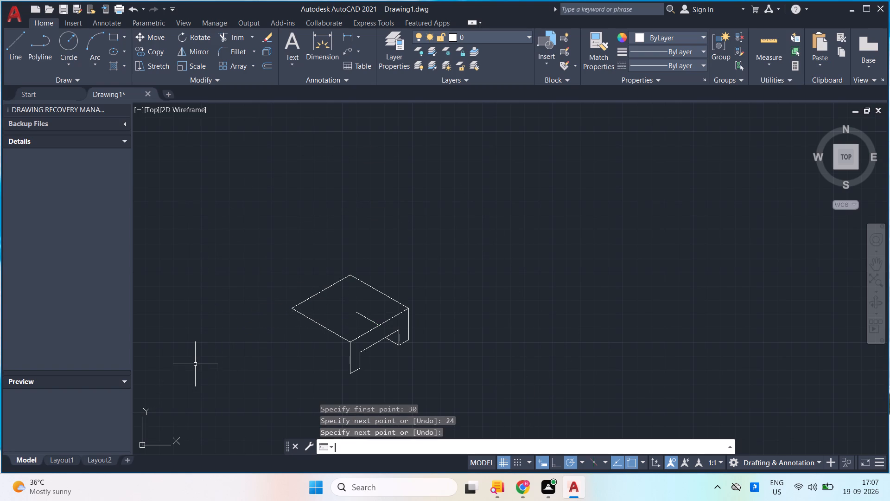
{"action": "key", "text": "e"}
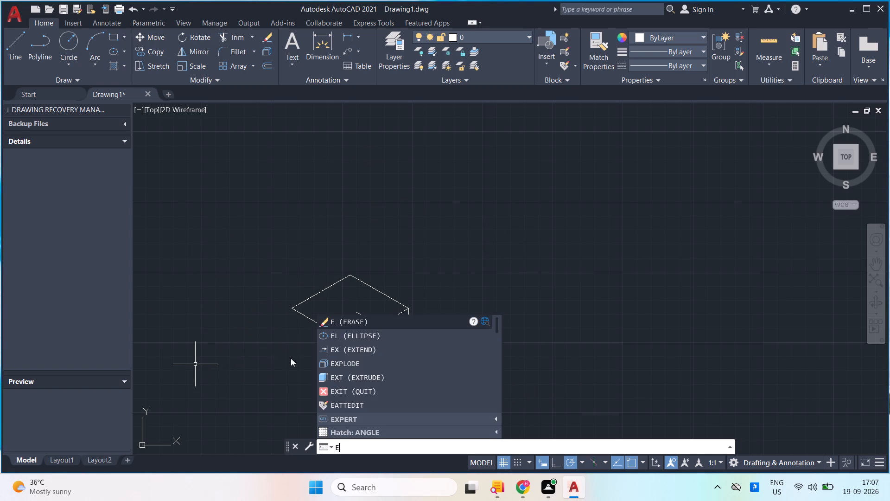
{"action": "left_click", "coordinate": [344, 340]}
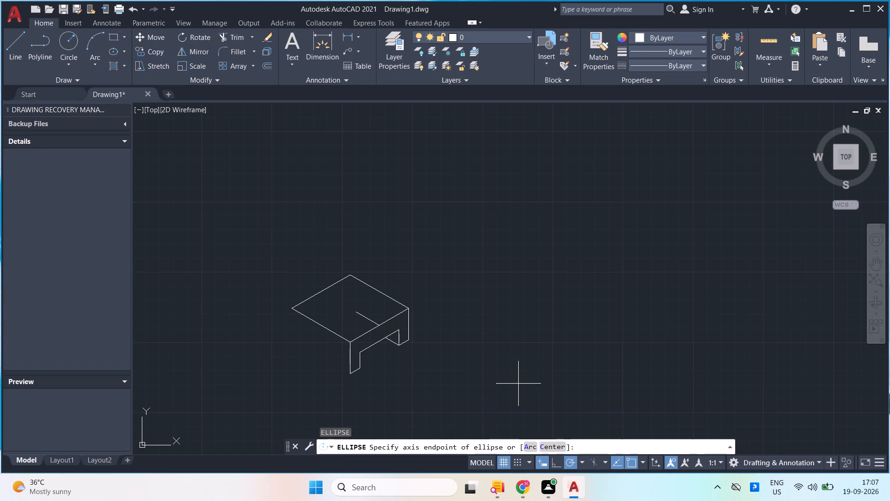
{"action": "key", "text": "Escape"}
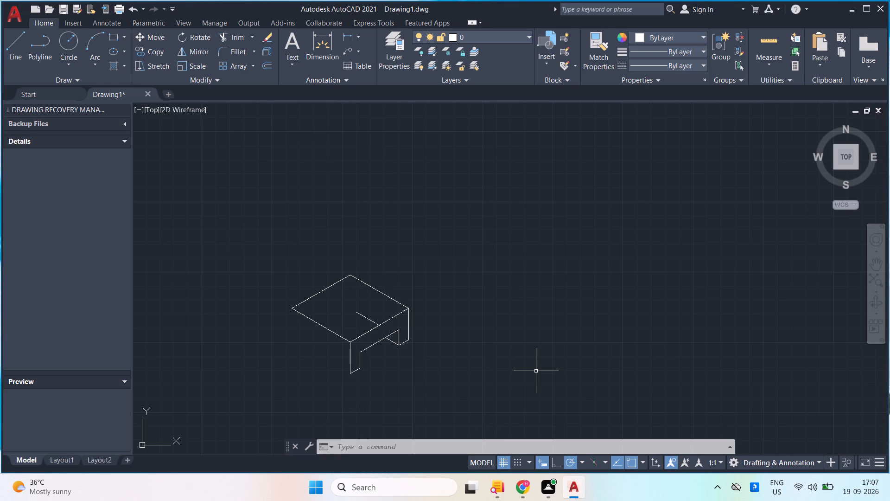
Set the SNAPSTYL variable to 1 for isometric snap.
{"action": "type", "text": "sna"}
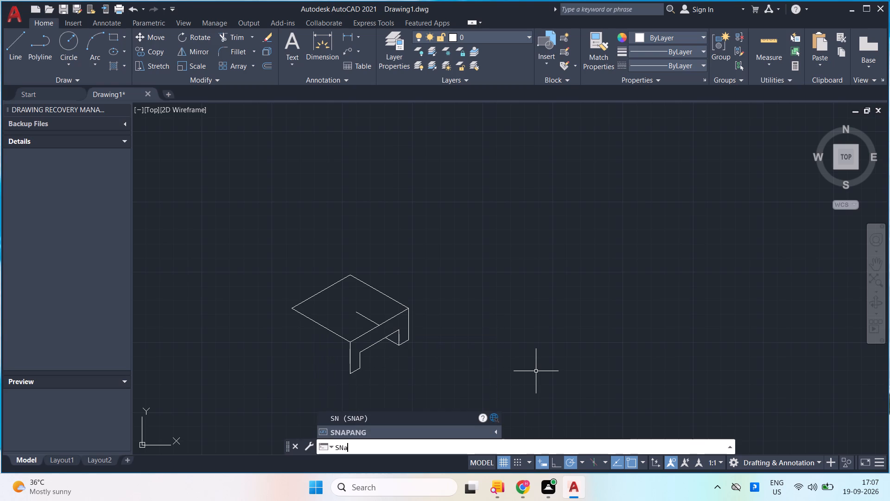
{"action": "key", "text": "p"}
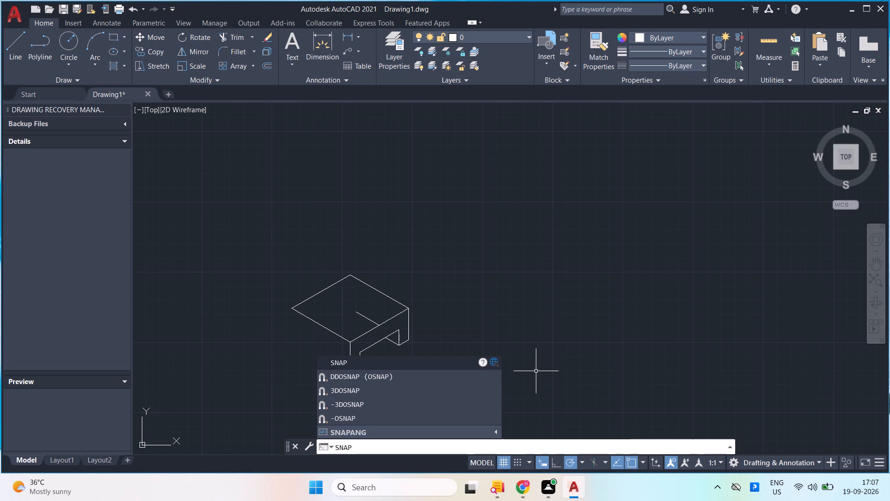
{"action": "key", "text": "s"}
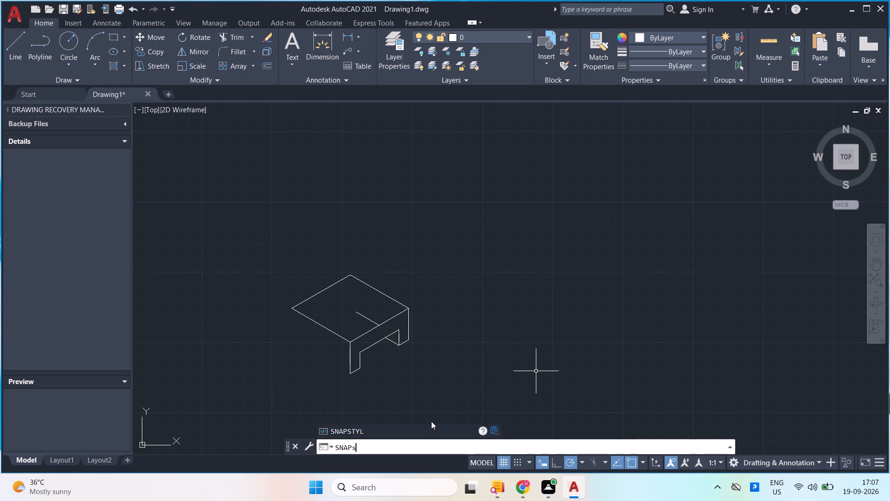
{"action": "left_click", "coordinate": [424, 427]}
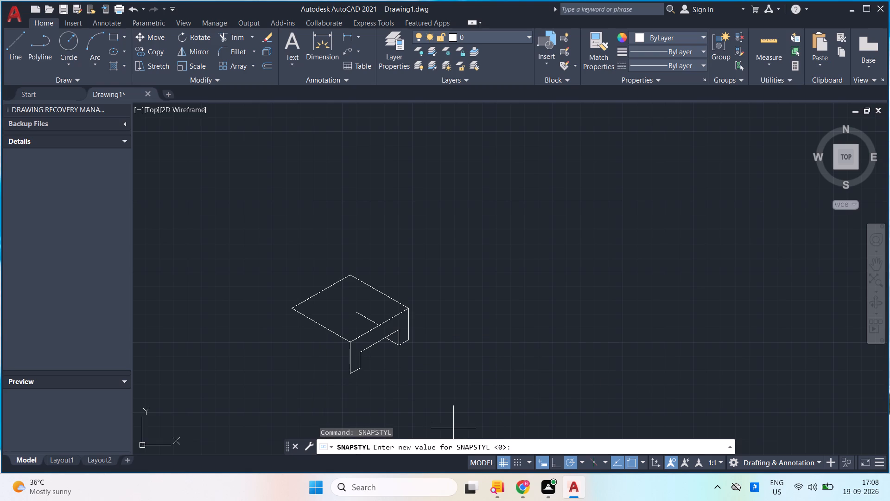
{"action": "key", "text": "1"}
{"action": "key", "text": "Return"}
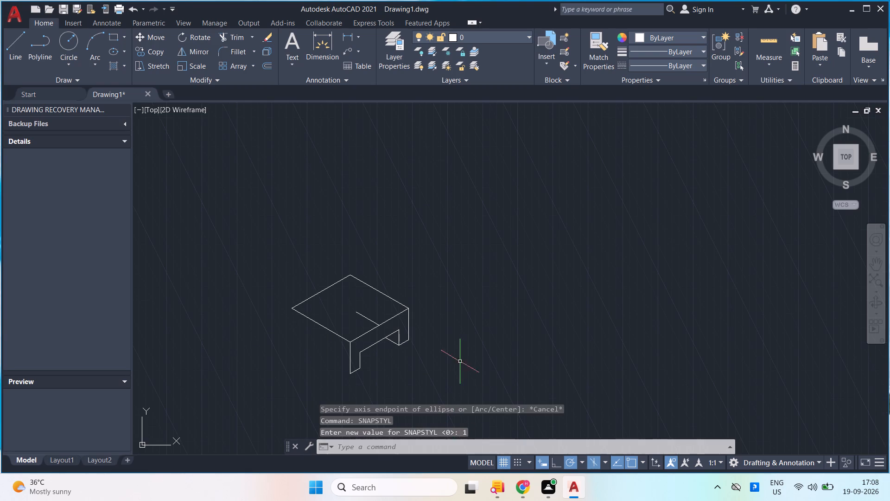
Draw an isocircle of radius 9 on the top isoplane, centred at the construction line's free end.
{"action": "key", "text": "e"}
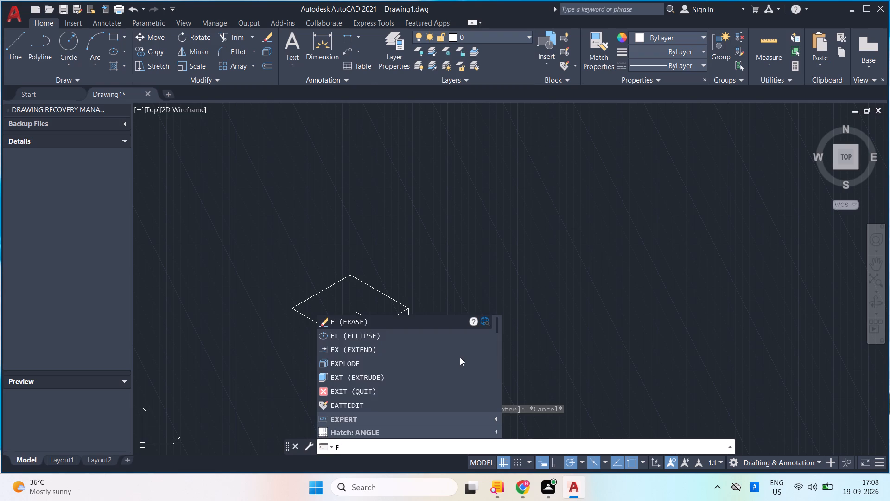
{"action": "left_click", "coordinate": [458, 338]}
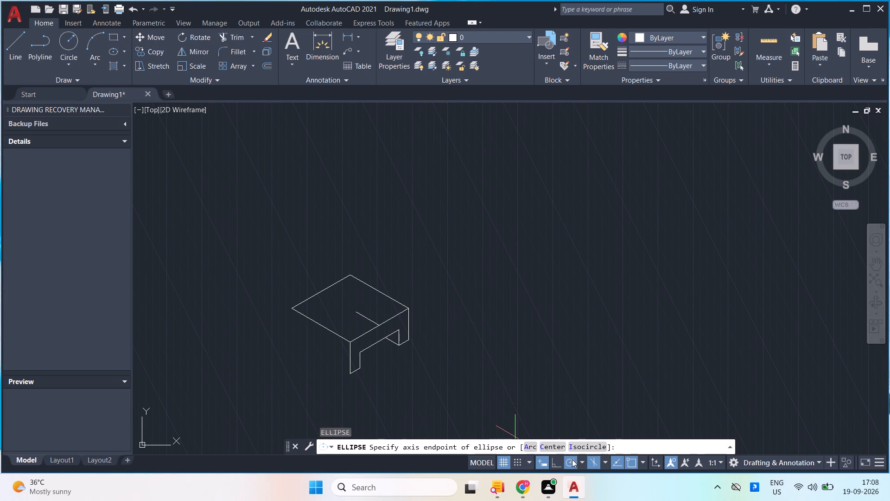
{"action": "left_click", "coordinate": [590, 450]}
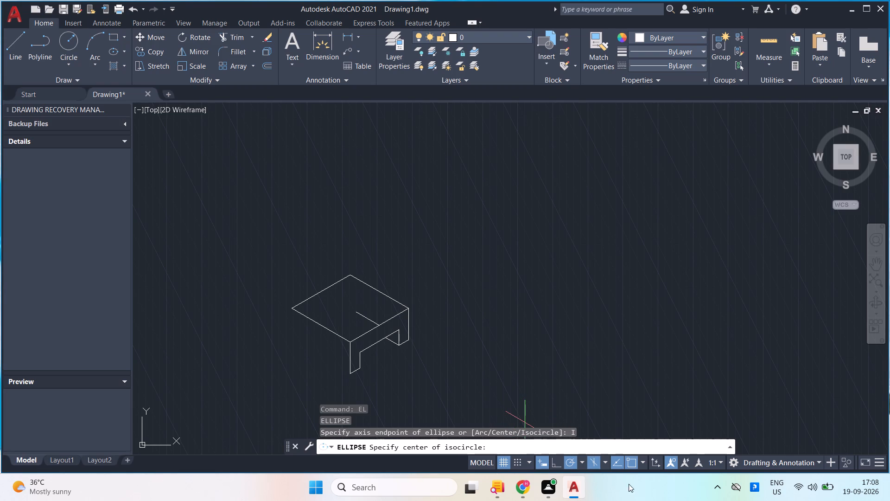
{"action": "left_click", "coordinate": [605, 460]}
{"action": "left_click", "coordinate": [612, 432]}
{"action": "left_click", "coordinate": [357, 311]}
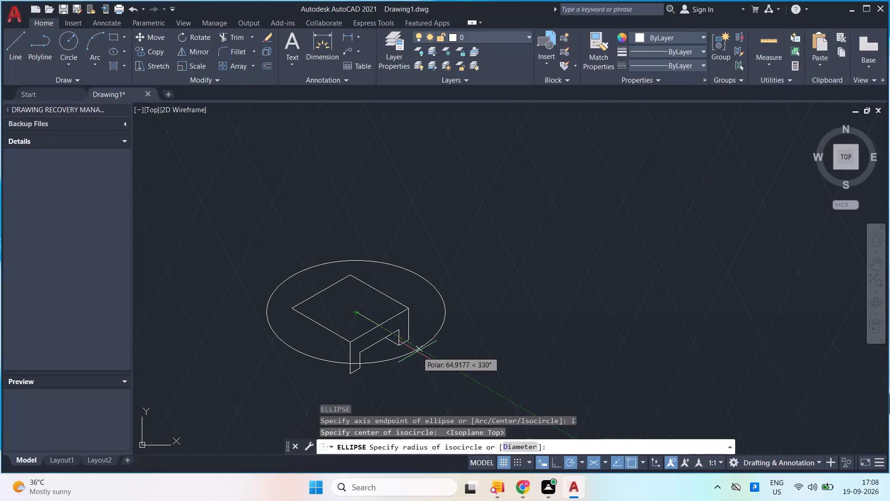
{"action": "key", "text": "9"}
{"action": "key", "text": "Return"}
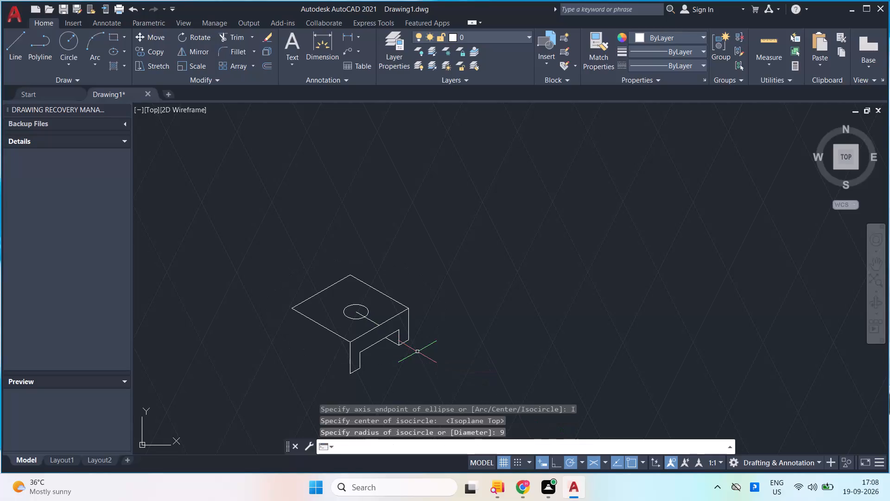
Erase the construction line between the isocircle's centre and the top face's front edge.
{"action": "left_click", "coordinate": [372, 320]}
{"action": "key", "text": "Delete"}
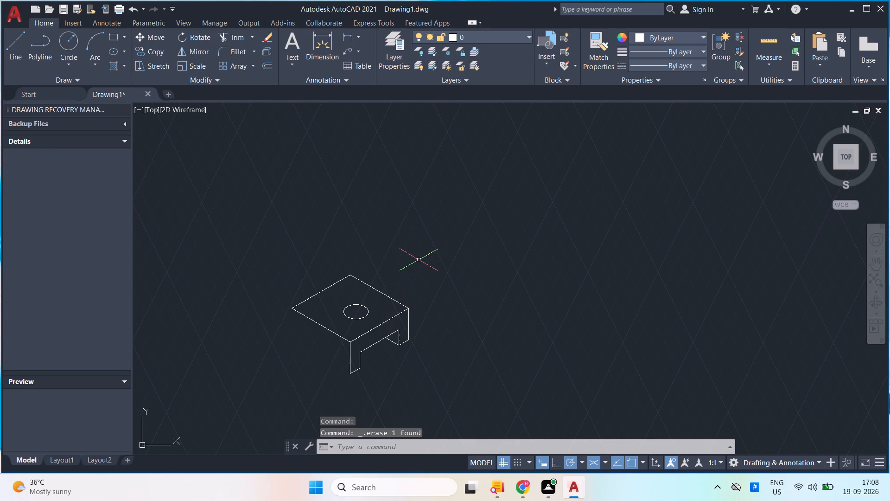
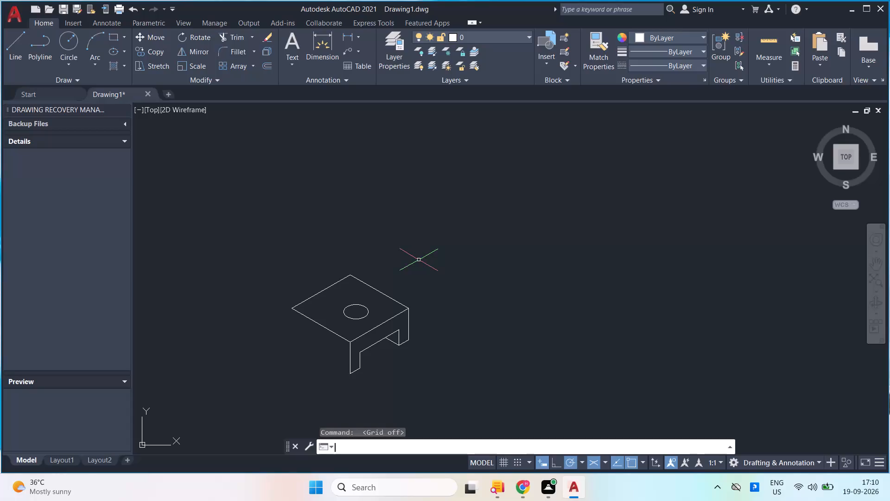
Draw a 60-unit vertical construction line upward from the centre of the top face's isocircle.
{"action": "key", "text": "l"}
{"action": "key", "text": "Return"}
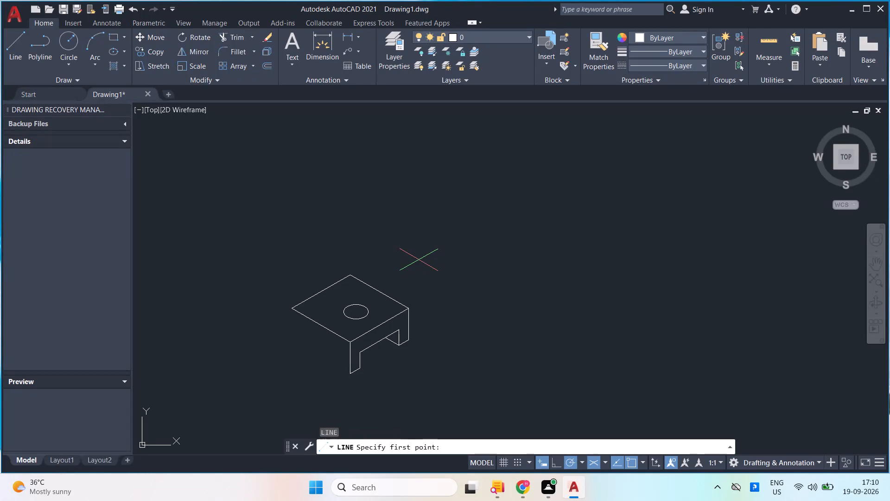
{"action": "left_click", "coordinate": [358, 315]}
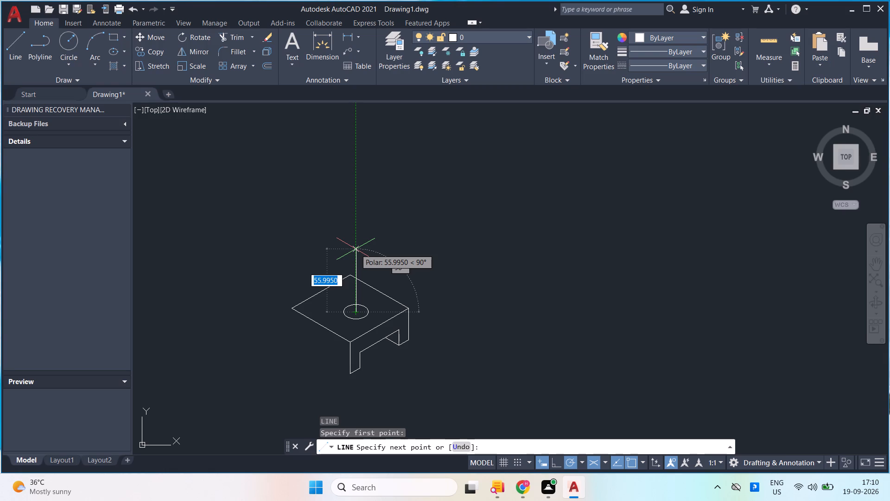
{"action": "type", "text": "60"}
{"action": "key", "text": "Return"}
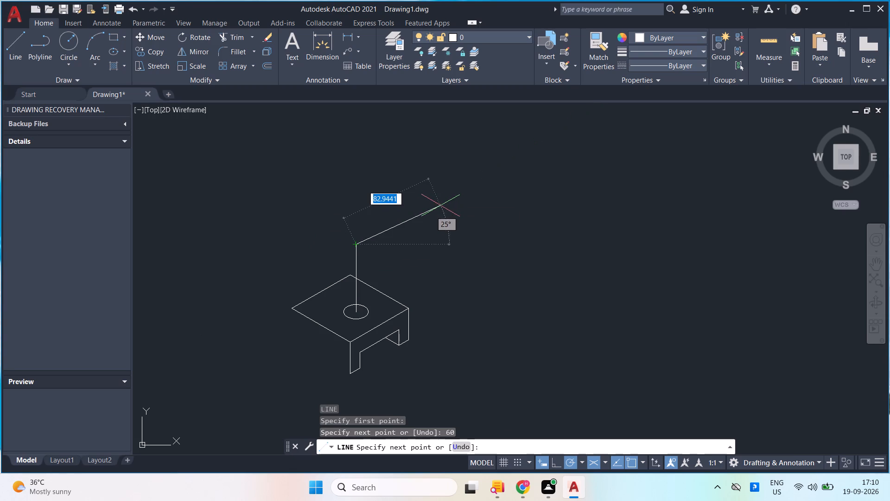
{"action": "key", "text": "space"}
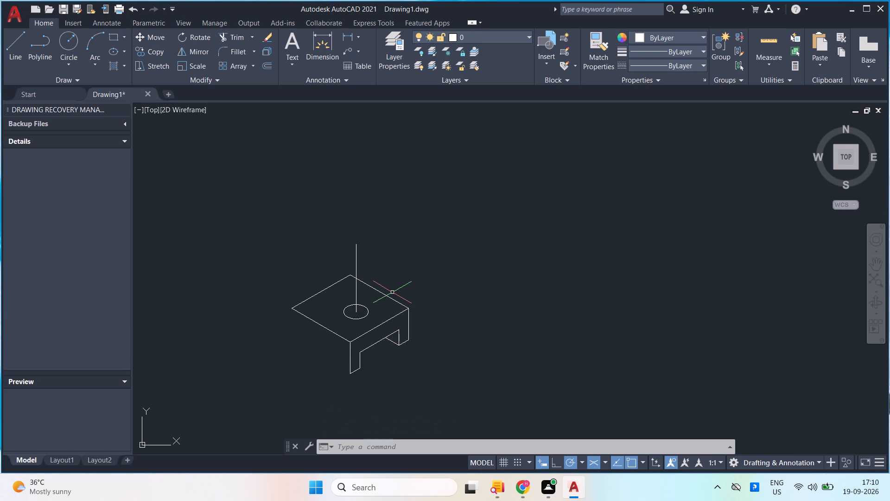
Draw an isocircle of radius 16 on the right isoplane, centred at the vertical construction line's upper end.
{"action": "left_click", "coordinate": [606, 464]}
{"action": "left_click", "coordinate": [606, 443]}
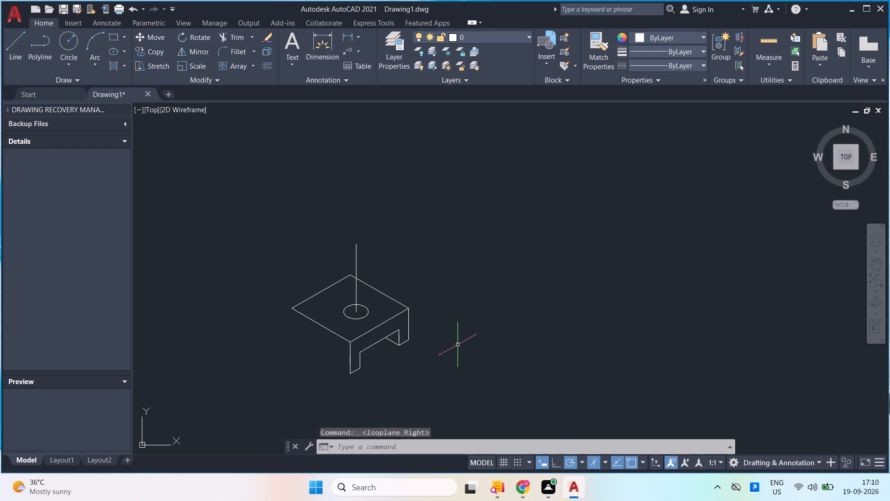
{"action": "key", "text": "e"}
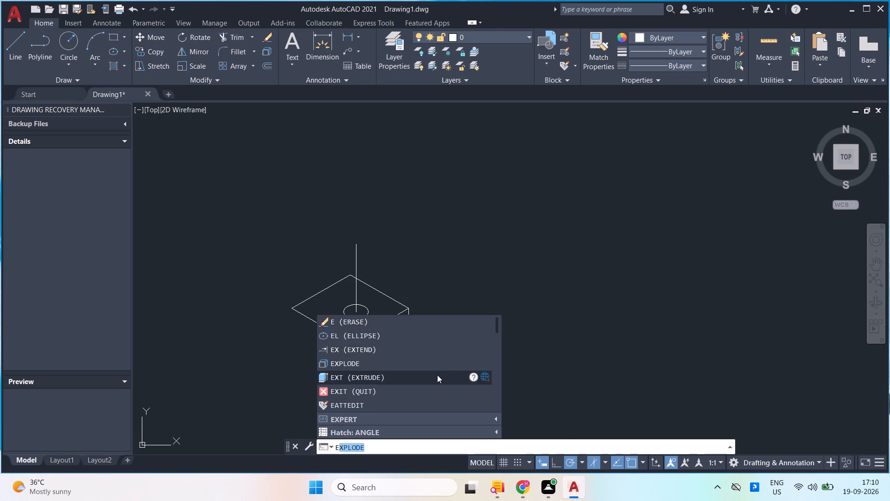
{"action": "left_click", "coordinate": [428, 340]}
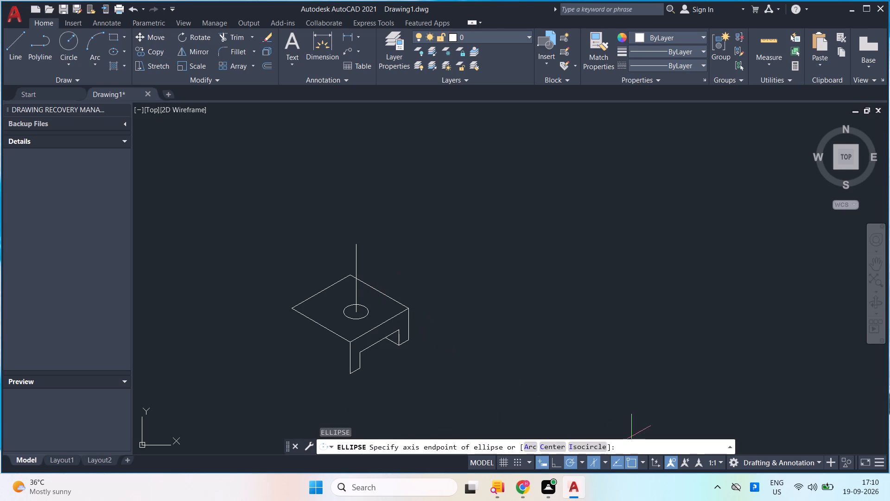
{"action": "left_click", "coordinate": [601, 443]}
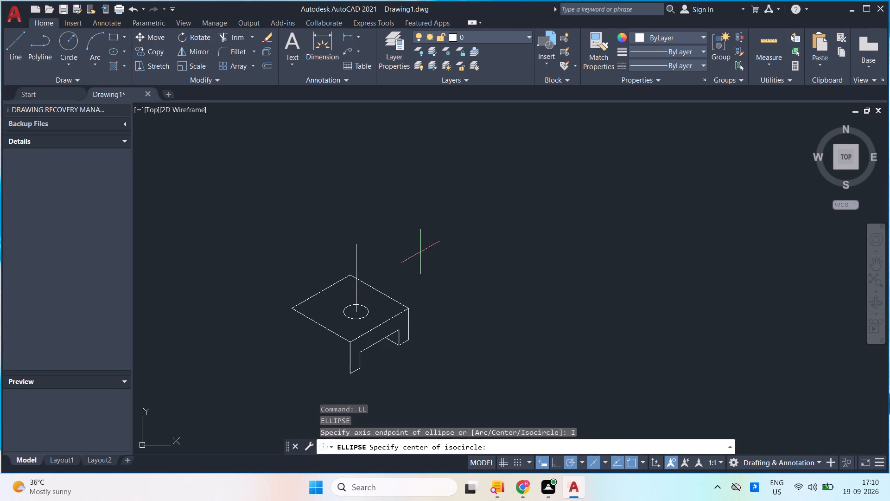
{"action": "left_click", "coordinate": [356, 244]}
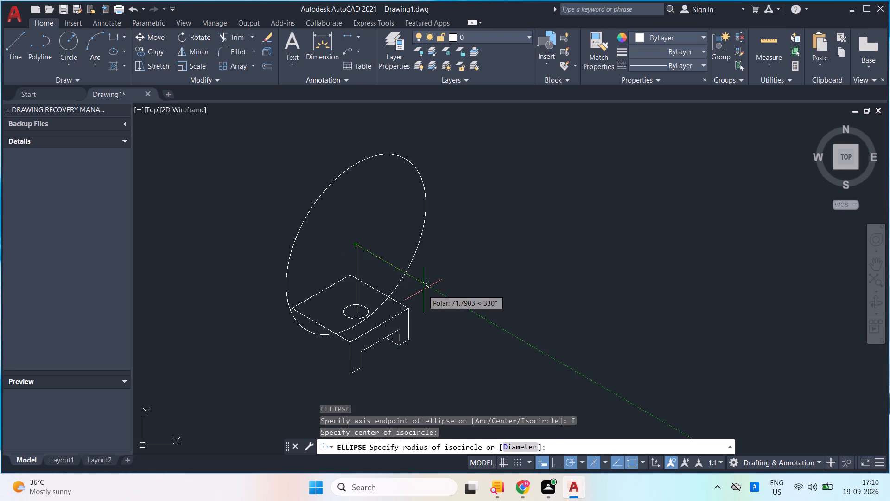
{"action": "key", "text": "1"}
{"action": "key", "text": "6"}
{"action": "key", "text": "Return"}
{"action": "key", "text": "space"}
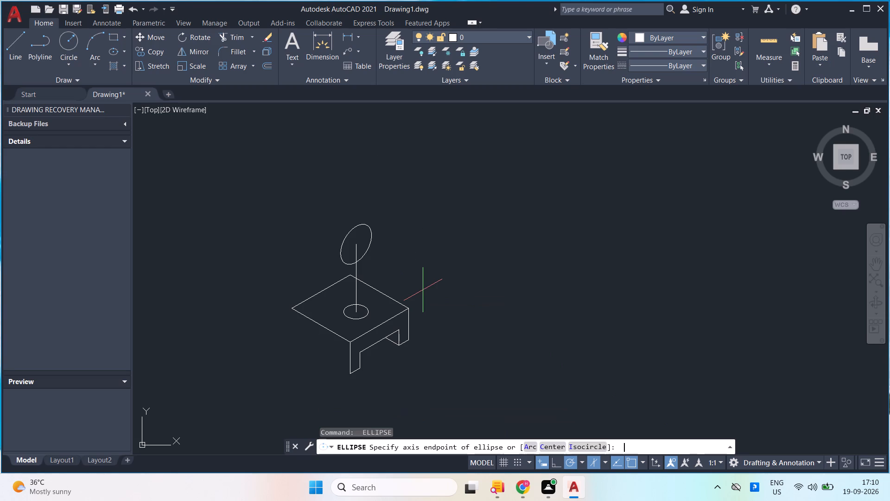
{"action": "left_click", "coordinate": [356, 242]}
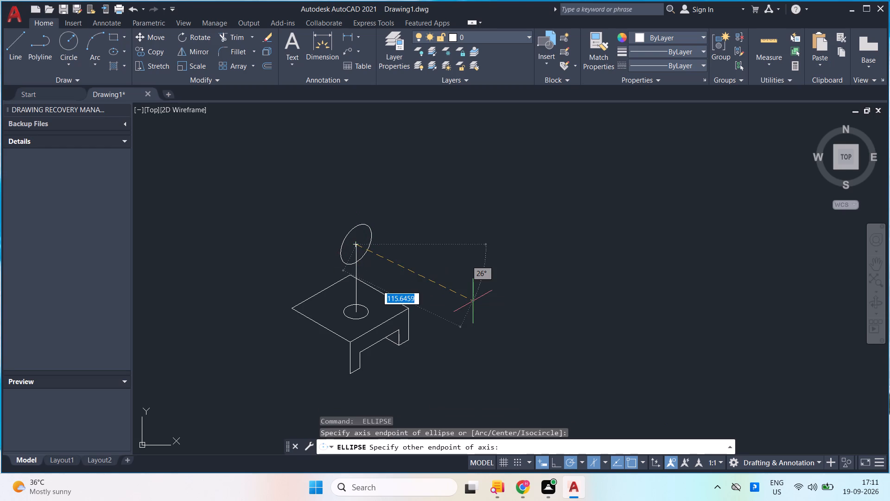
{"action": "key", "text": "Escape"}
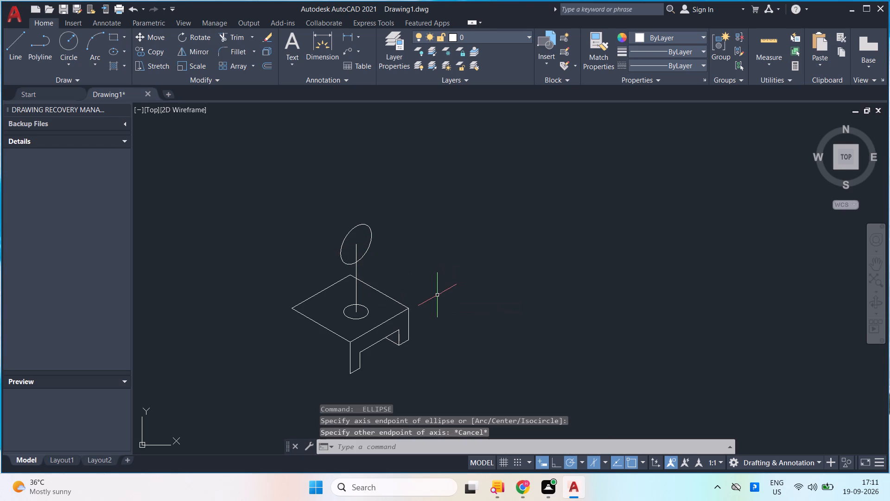
Draw a concentric isocircle of radius 30 on the right isoplane, centred at the vertical construction line's upper end.
{"action": "key", "text": "space"}
{"action": "left_click", "coordinate": [592, 450]}
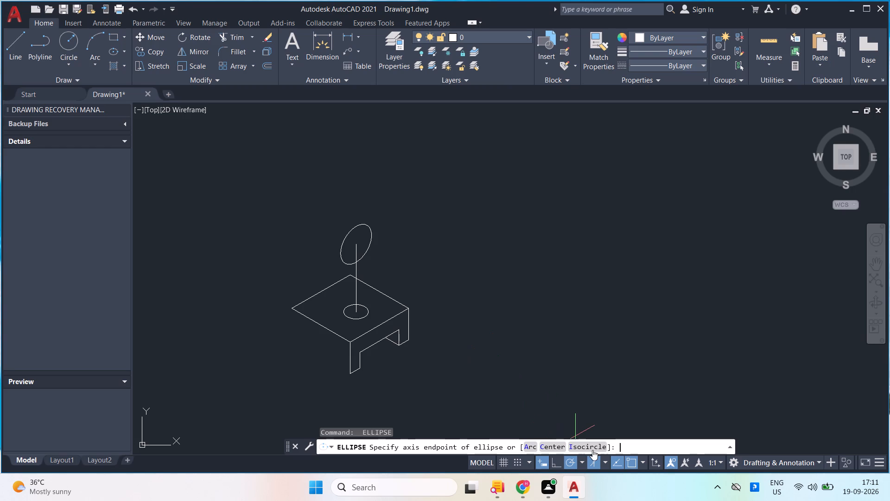
{"action": "left_click", "coordinate": [358, 245]}
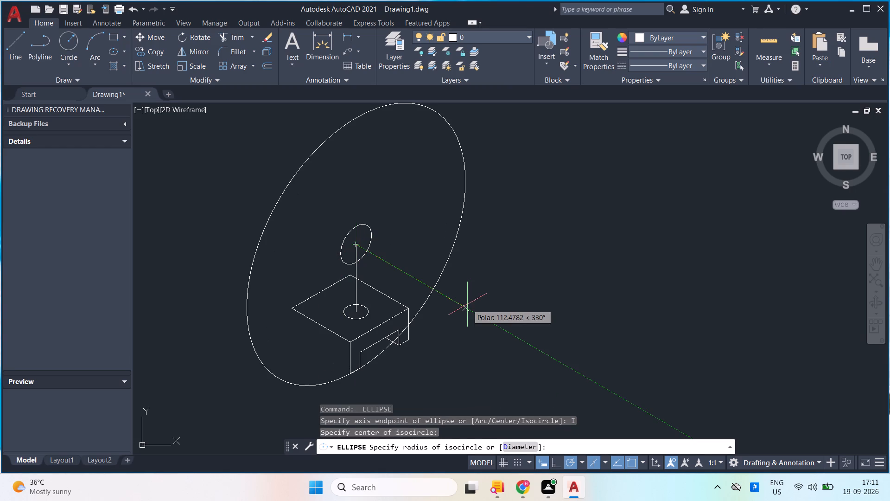
{"action": "type", "text": "30"}
{"action": "key", "text": "Return"}
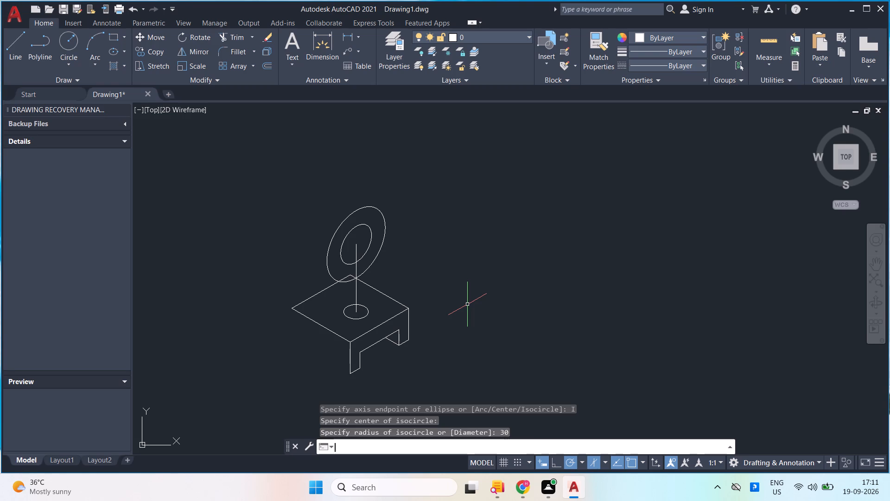
Move the two concentric isocircles 28 units at 150° from their common centre.
{"action": "left_click_drag", "start_coordinate": [402, 224], "coordinate": [388, 216]}
{"action": "left_click", "coordinate": [341, 189]}
{"action": "left_click", "coordinate": [362, 225]}
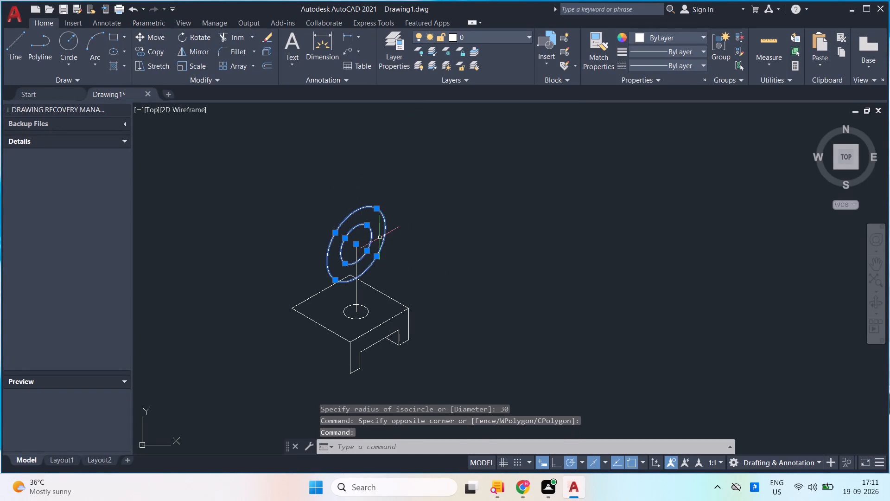
{"action": "key", "text": "m"}
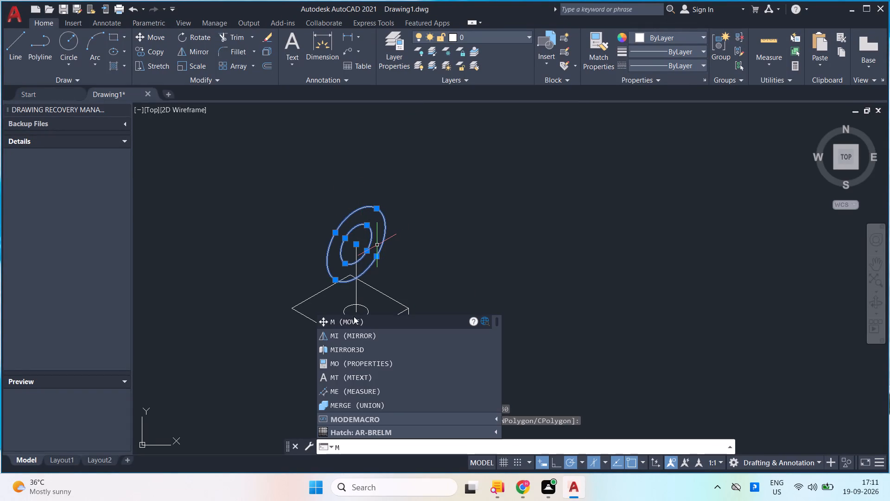
{"action": "left_click", "coordinate": [353, 320]}
{"action": "left_click", "coordinate": [356, 243]}
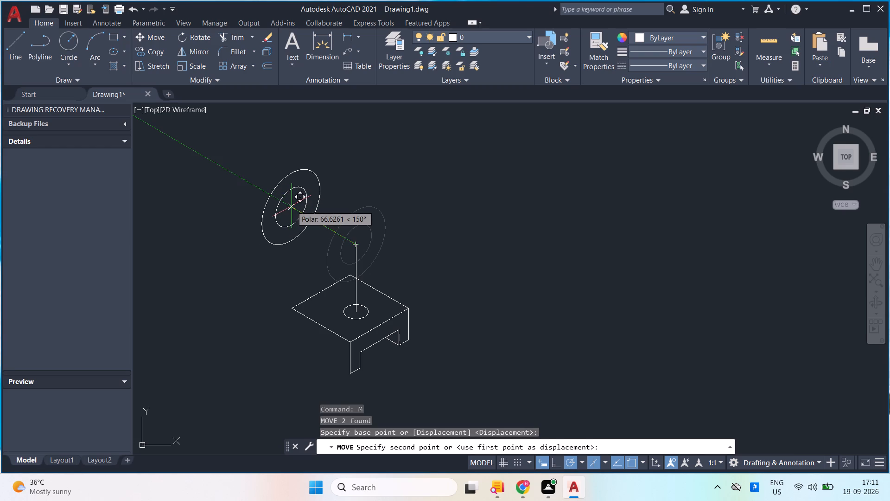
{"action": "type", "text": "28"}
{"action": "key", "text": "Return"}
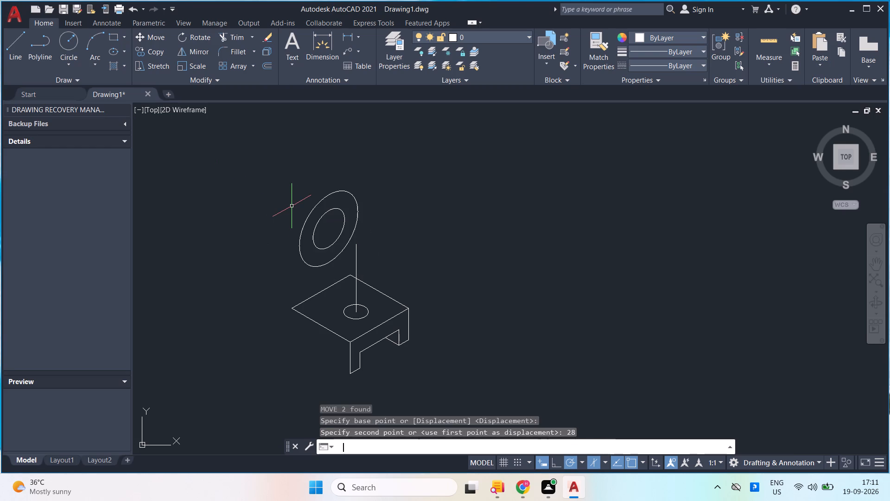
Erase the vertical construction line rising from the top face's hole.
{"action": "left_click", "coordinate": [357, 257]}
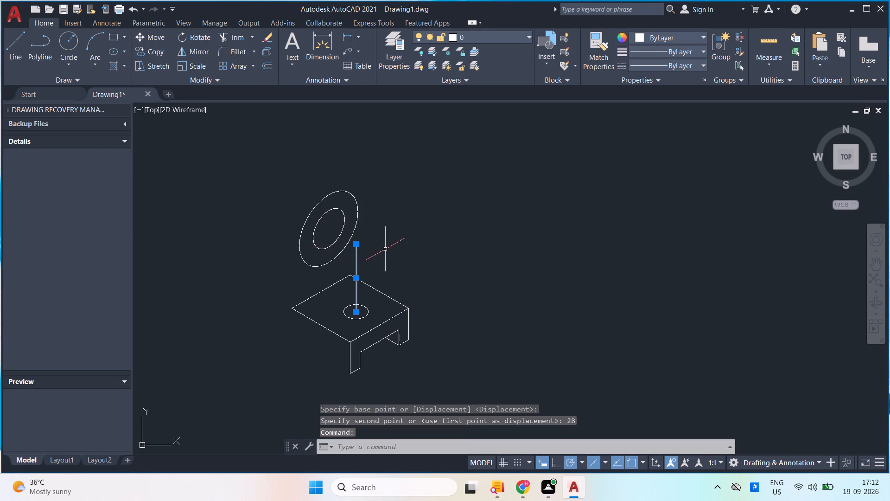
{"action": "key", "text": "Delete"}
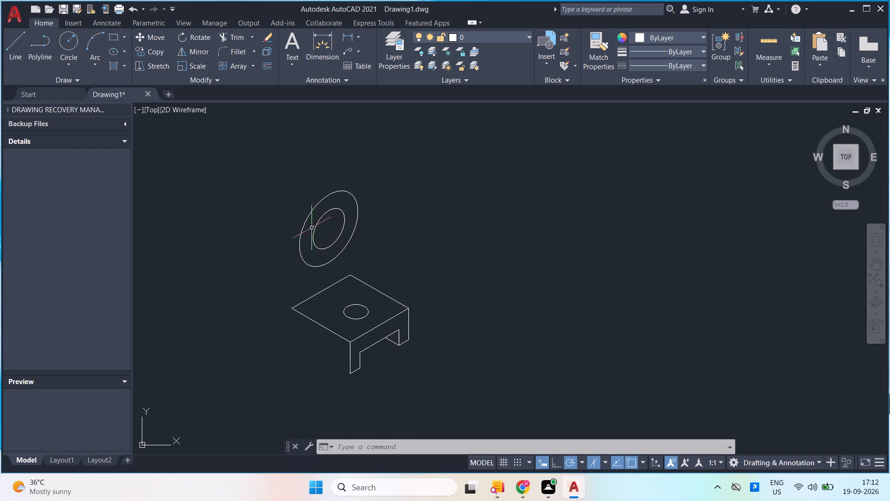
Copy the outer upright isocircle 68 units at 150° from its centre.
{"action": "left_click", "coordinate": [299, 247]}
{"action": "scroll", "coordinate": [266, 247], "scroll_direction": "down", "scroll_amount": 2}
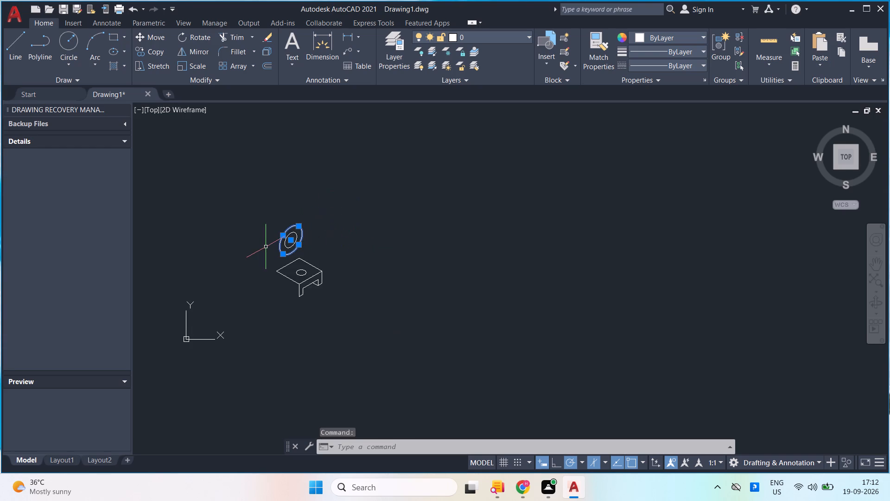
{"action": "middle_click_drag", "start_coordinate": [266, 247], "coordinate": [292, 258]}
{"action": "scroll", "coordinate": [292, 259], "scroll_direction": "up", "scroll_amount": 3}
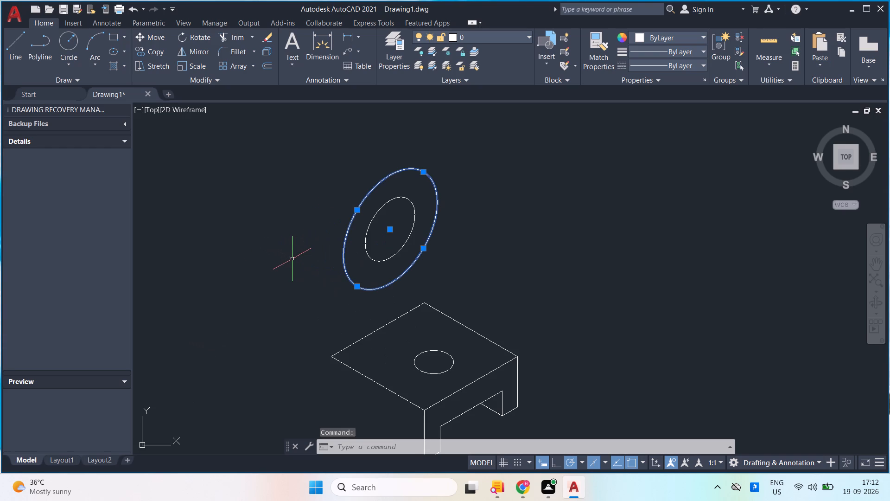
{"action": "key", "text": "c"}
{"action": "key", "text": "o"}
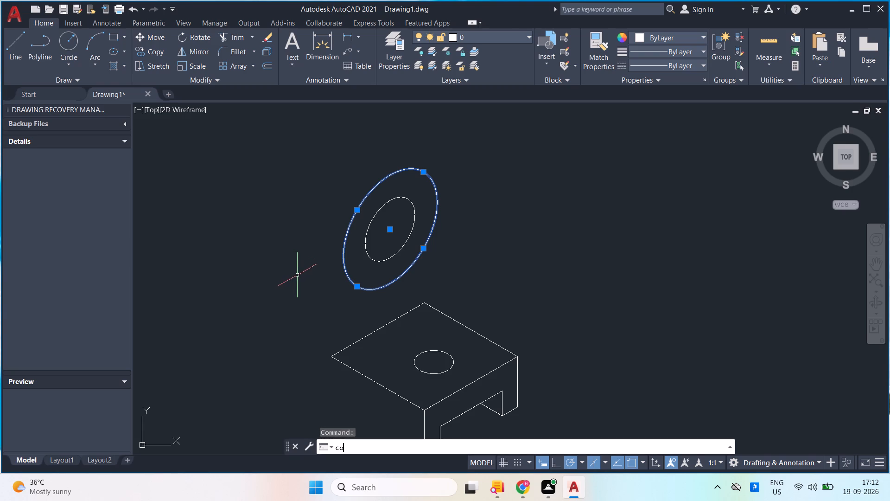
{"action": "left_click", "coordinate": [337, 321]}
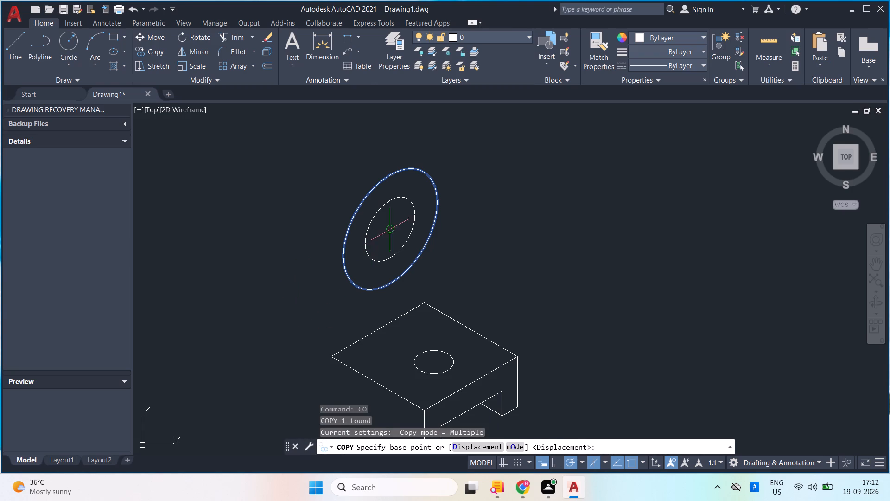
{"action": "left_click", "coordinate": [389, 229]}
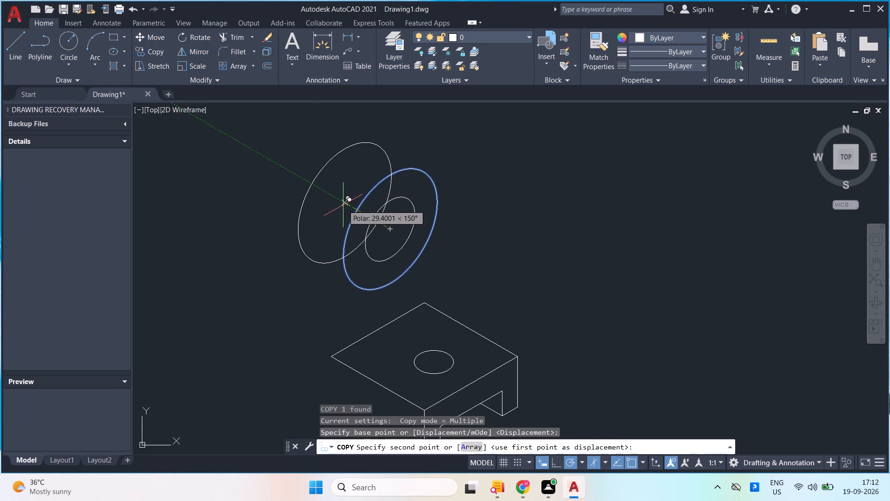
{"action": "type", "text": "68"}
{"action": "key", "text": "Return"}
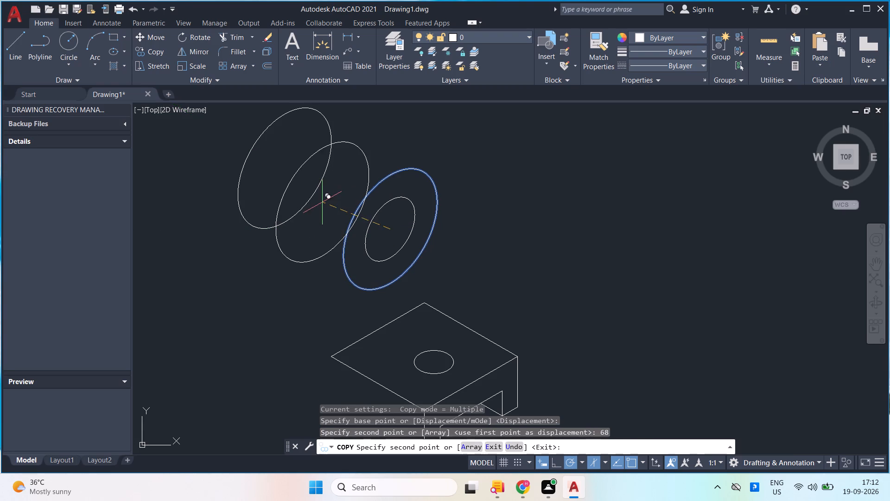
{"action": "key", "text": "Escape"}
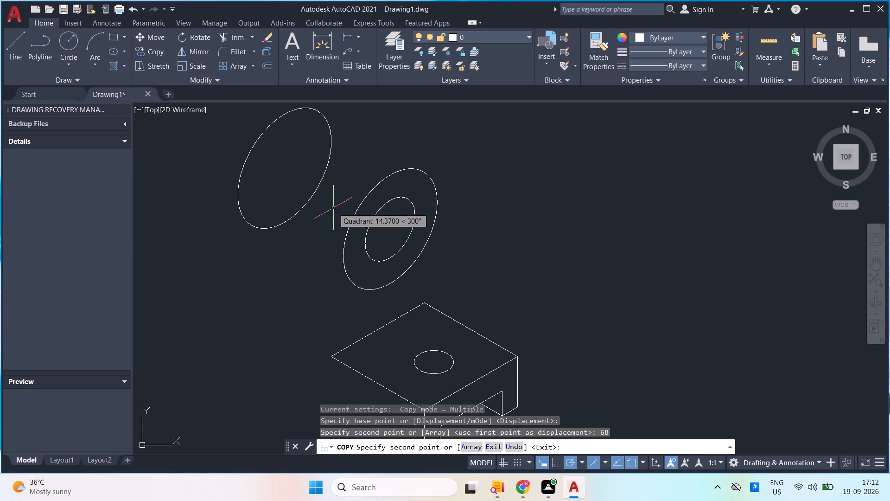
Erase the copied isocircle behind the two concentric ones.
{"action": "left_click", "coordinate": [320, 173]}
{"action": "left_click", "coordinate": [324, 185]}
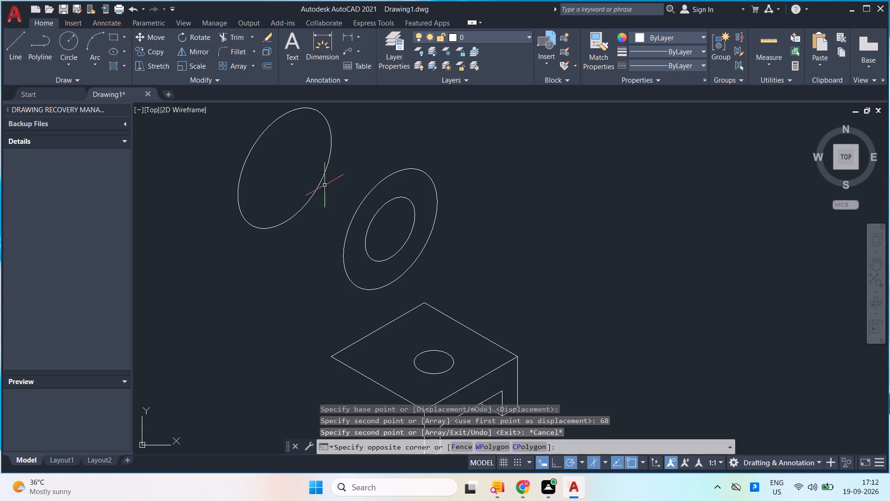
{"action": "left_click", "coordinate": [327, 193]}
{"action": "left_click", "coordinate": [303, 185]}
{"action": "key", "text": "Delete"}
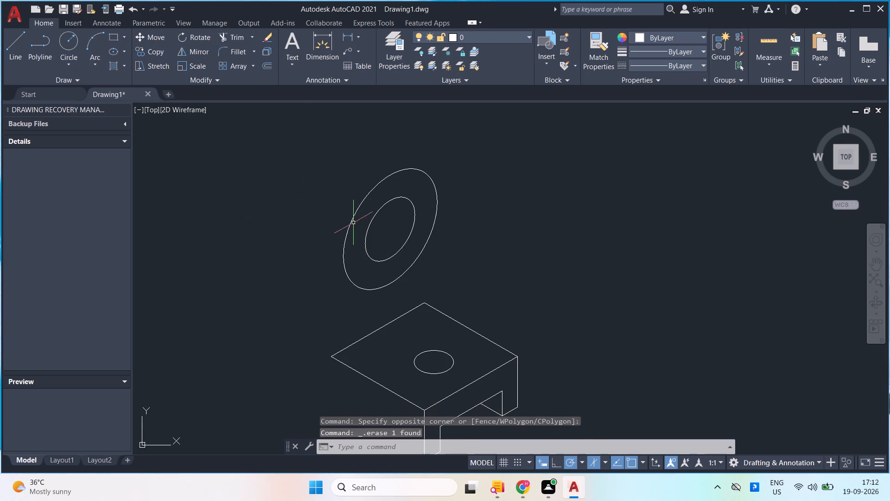
Copy the outer front isocircle 68 units and again 8 units at 150° from its centre.
{"action": "left_click", "coordinate": [450, 210]}
{"action": "left_click", "coordinate": [422, 181]}
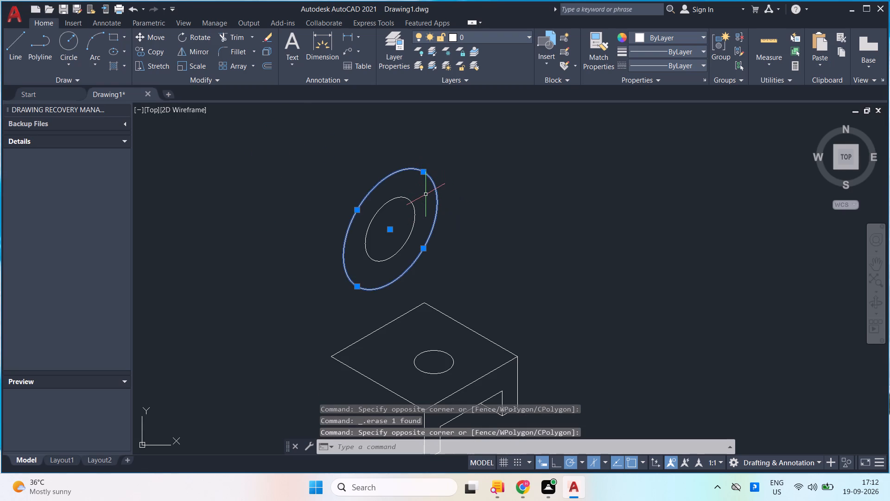
{"action": "key", "text": "c"}
{"action": "key", "text": "o"}
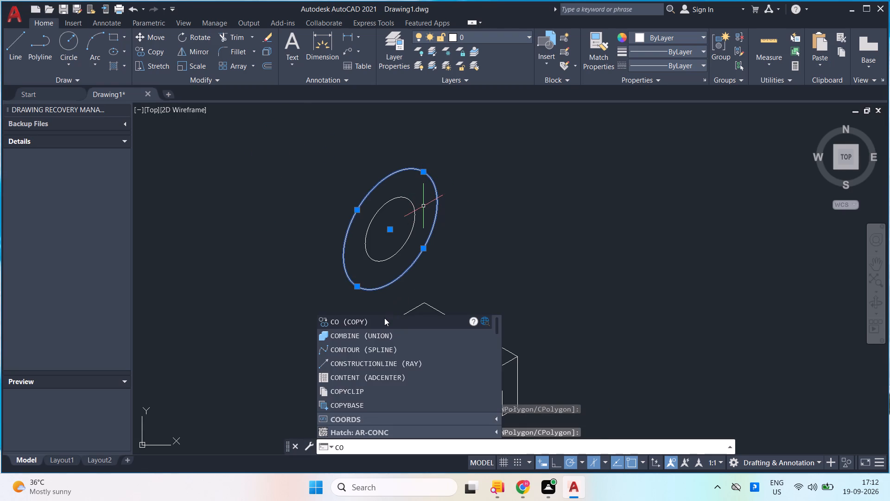
{"action": "left_click", "coordinate": [384, 318]}
{"action": "left_click", "coordinate": [386, 231]}
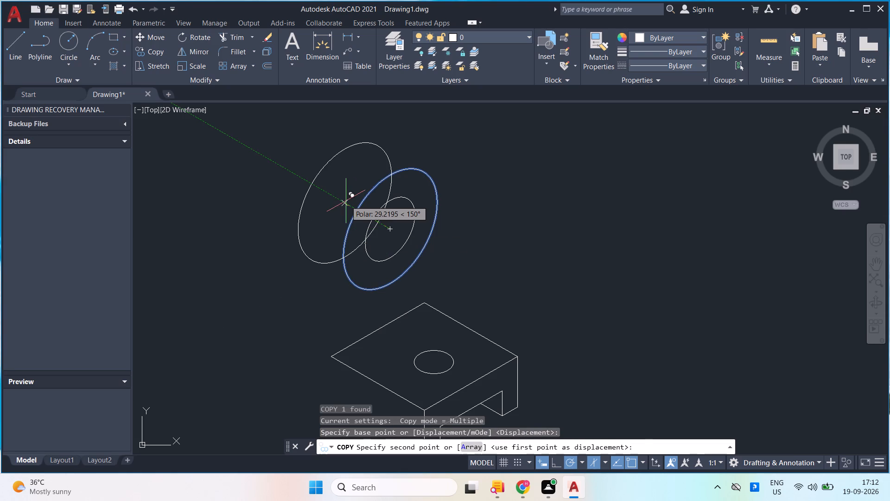
{"action": "type", "text": "68"}
{"action": "key", "text": "Return"}
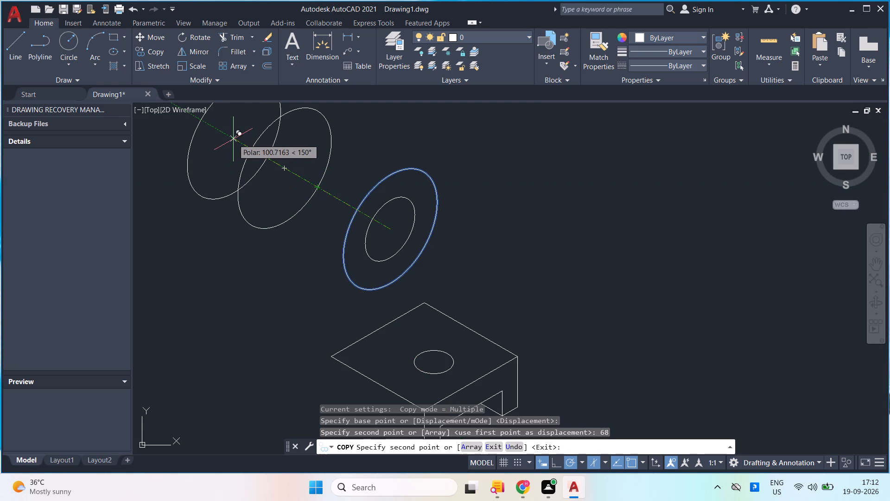
{"action": "key", "text": "8"}
{"action": "key", "text": "Return"}
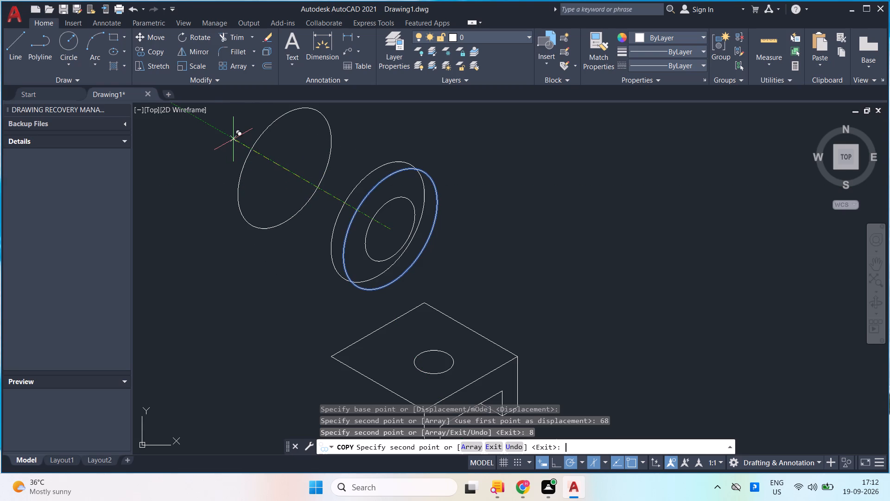
{"action": "key", "text": "Escape"}
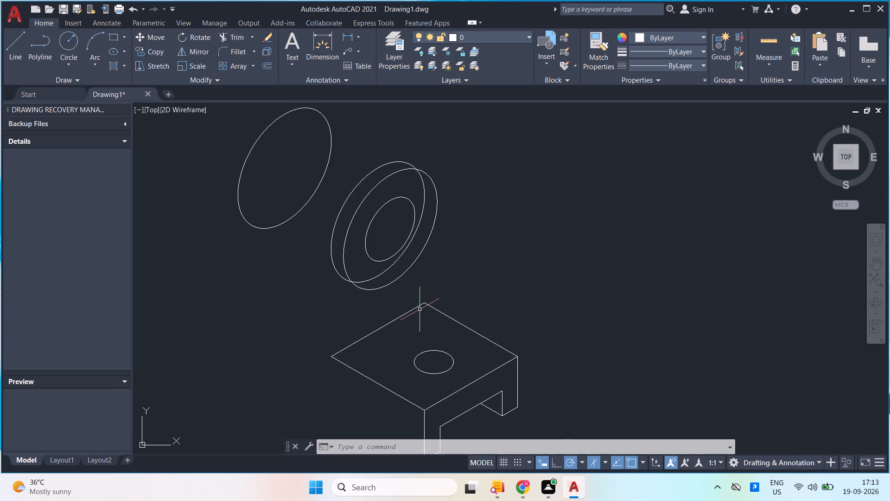
Draw a vertical line about 99 units long upward from the leftmost corner of the holed top face.
{"action": "key", "text": "l"}
{"action": "key", "text": "Return"}
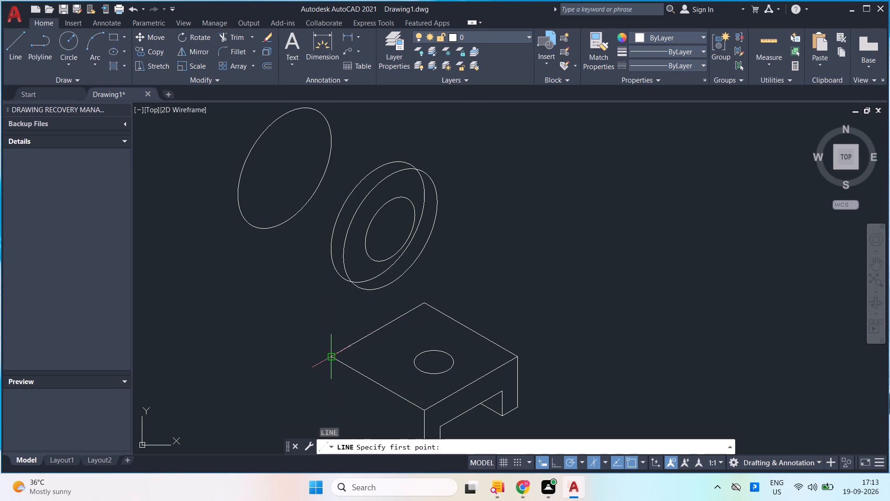
{"action": "left_click", "coordinate": [334, 358]}
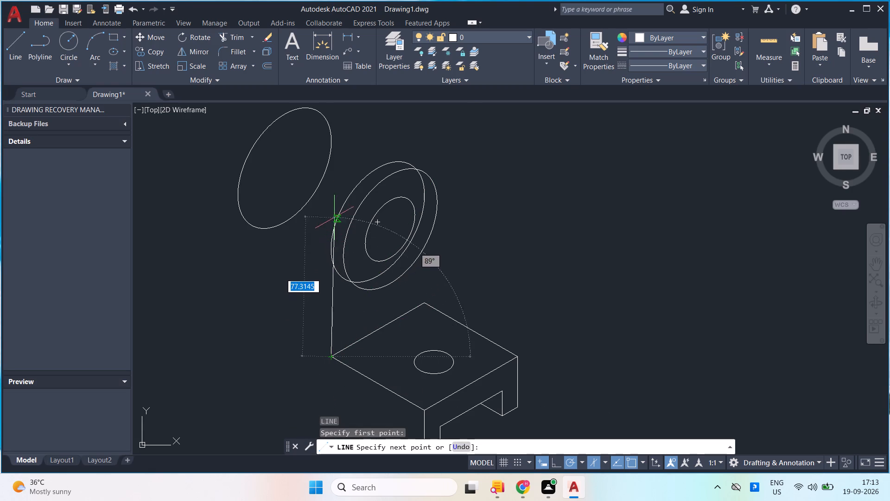
{"action": "left_click", "coordinate": [333, 179]}
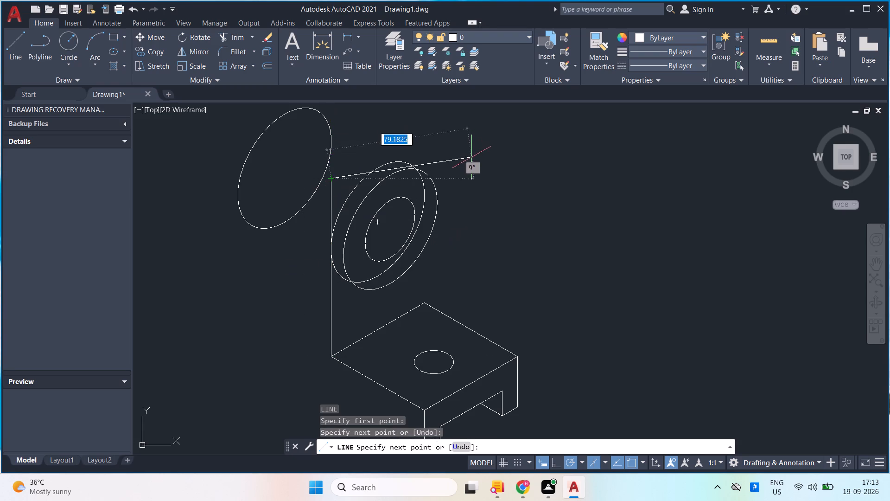
{"action": "key", "text": "space"}
Trim the vertical line's upper end at the 8-unit isocircle copy, and trim that copy to its short lower arc beside the front ring.
{"action": "type", "text": "tr"}
{"action": "key", "text": "Return"}
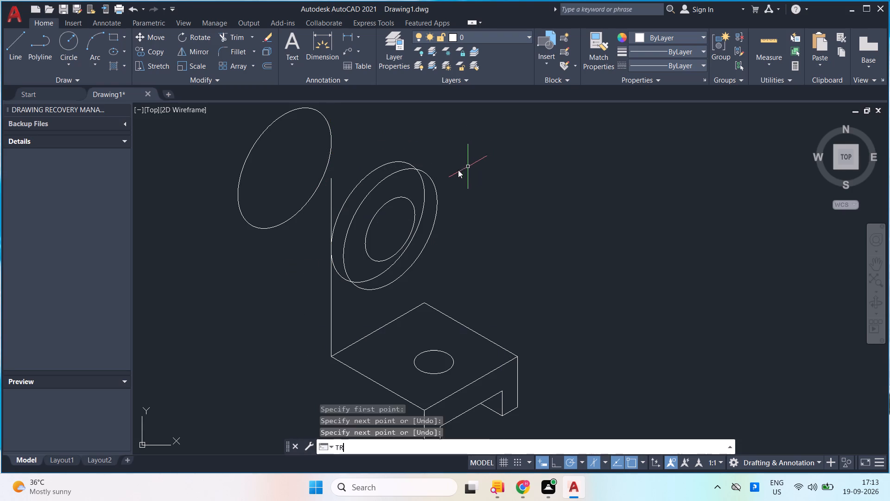
{"action": "left_click", "coordinate": [330, 197]}
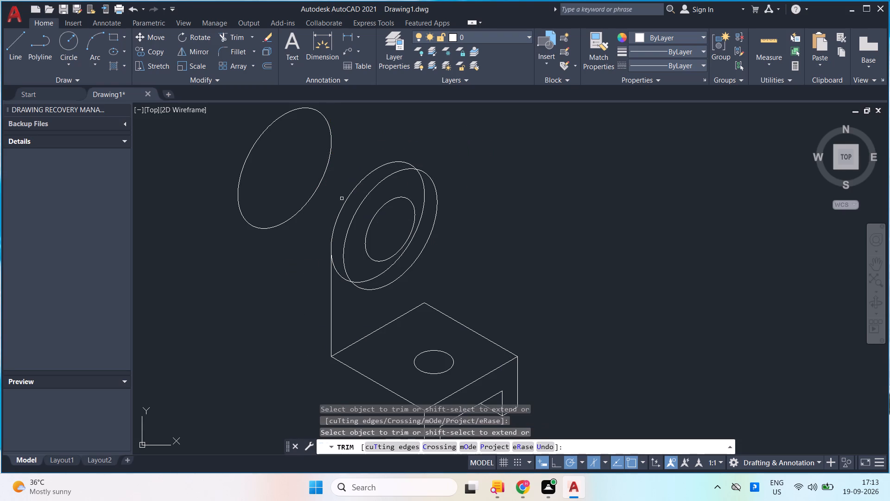
{"action": "left_click", "coordinate": [353, 191]}
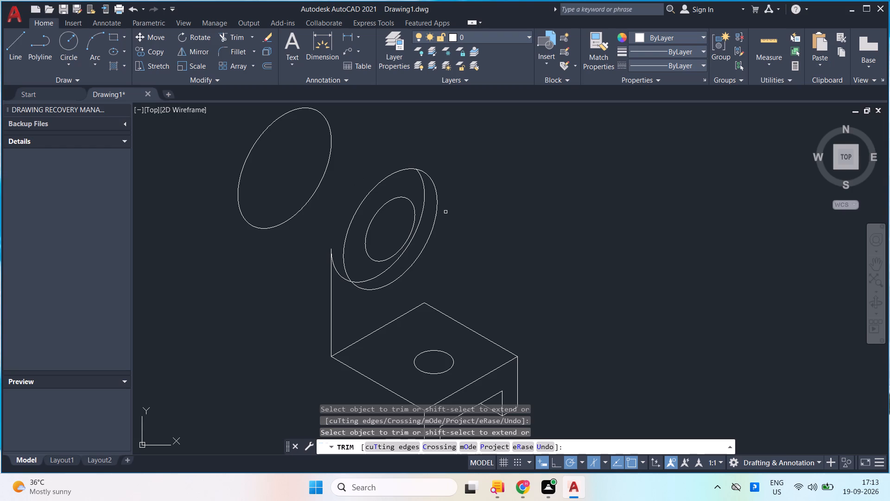
{"action": "left_click", "coordinate": [425, 193]}
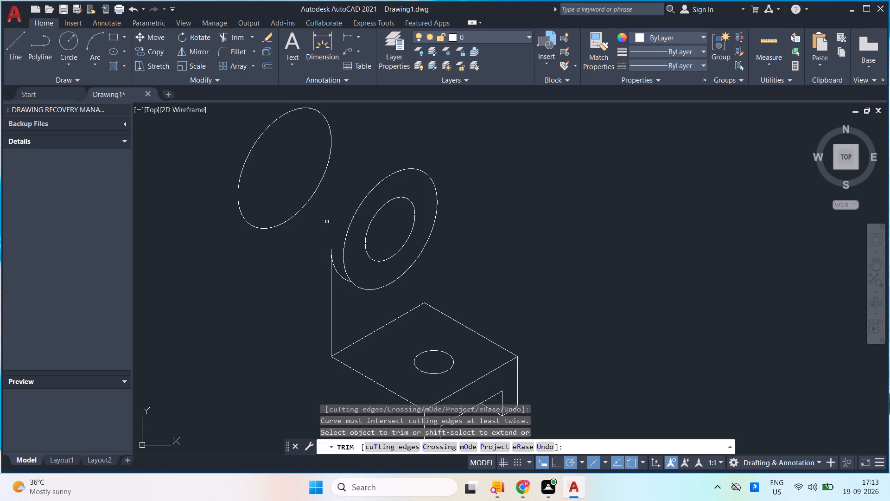
{"action": "key", "text": "Escape"}
Draw a 68-unit line joining the upper quadrants of the rear isocircle and the front outer isocircle.
{"action": "key", "text": "l"}
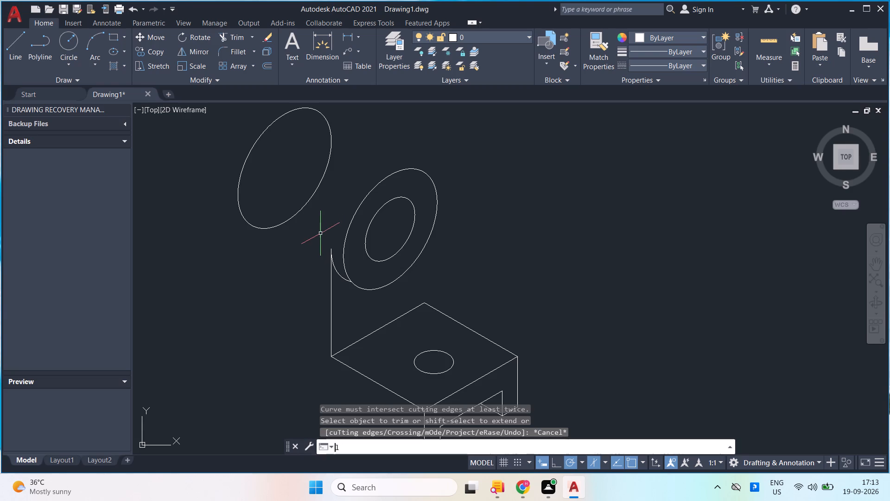
{"action": "key", "text": "Return"}
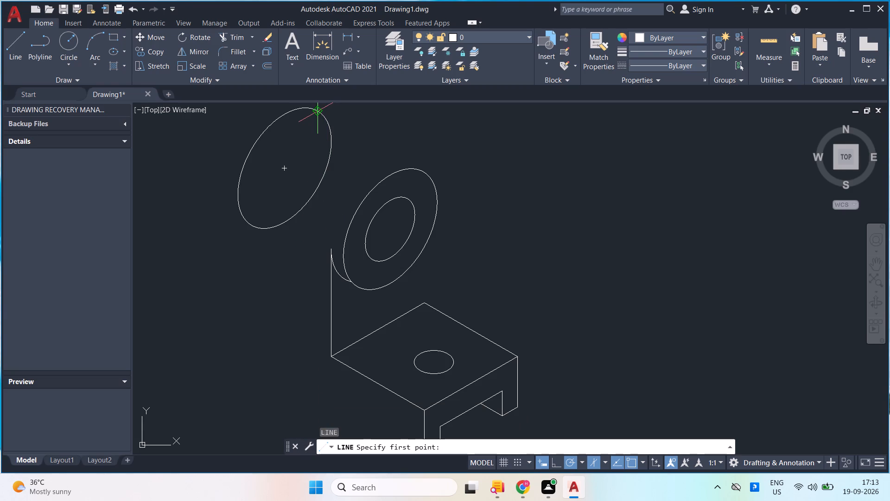
{"action": "left_click", "coordinate": [318, 114]}
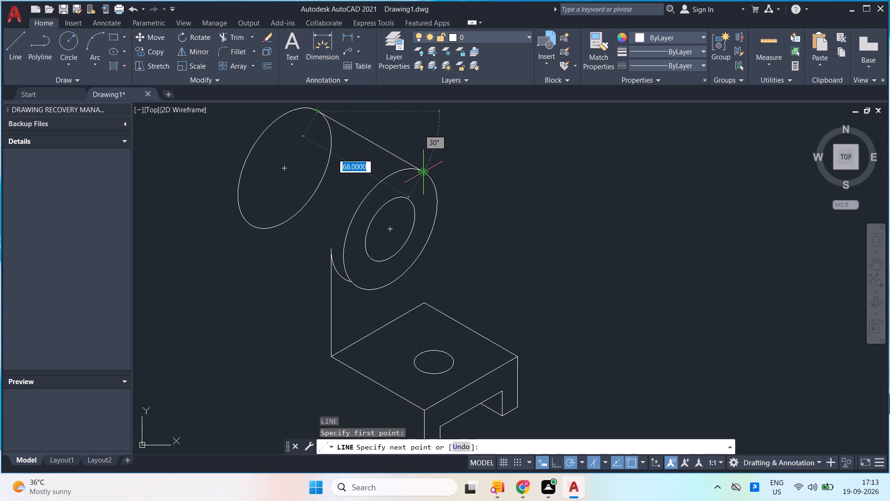
{"action": "left_click", "coordinate": [421, 171]}
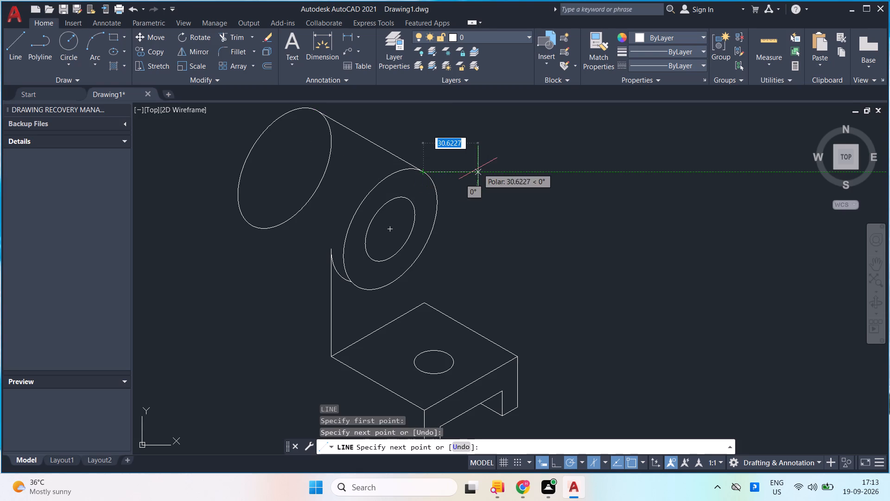
{"action": "key", "text": "space"}
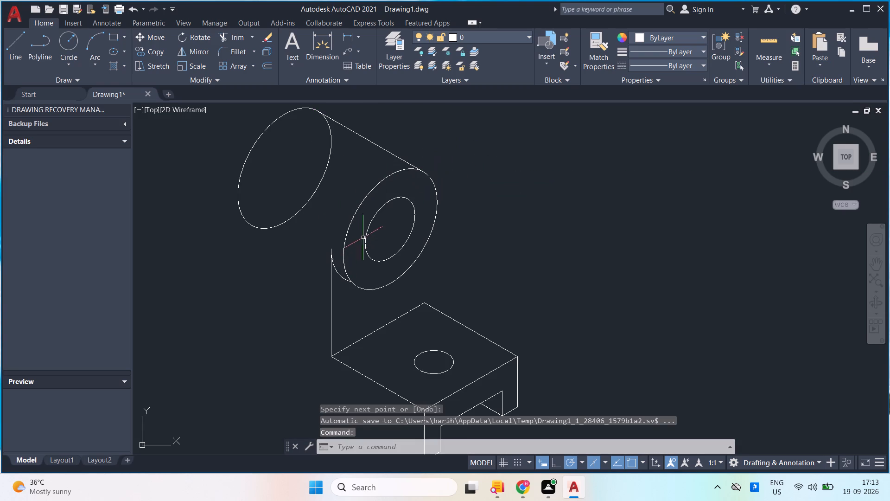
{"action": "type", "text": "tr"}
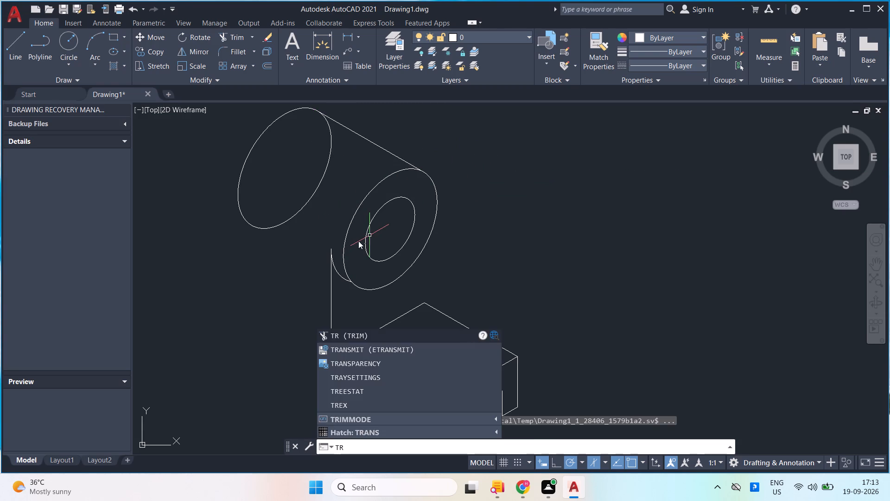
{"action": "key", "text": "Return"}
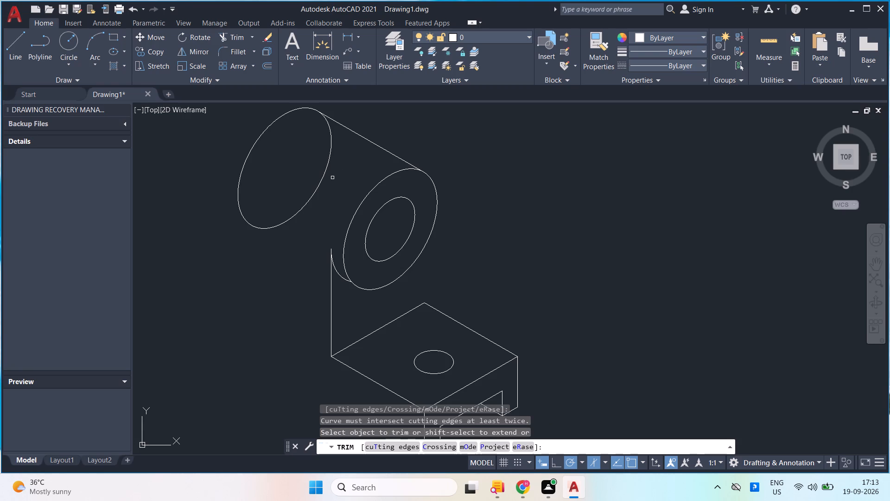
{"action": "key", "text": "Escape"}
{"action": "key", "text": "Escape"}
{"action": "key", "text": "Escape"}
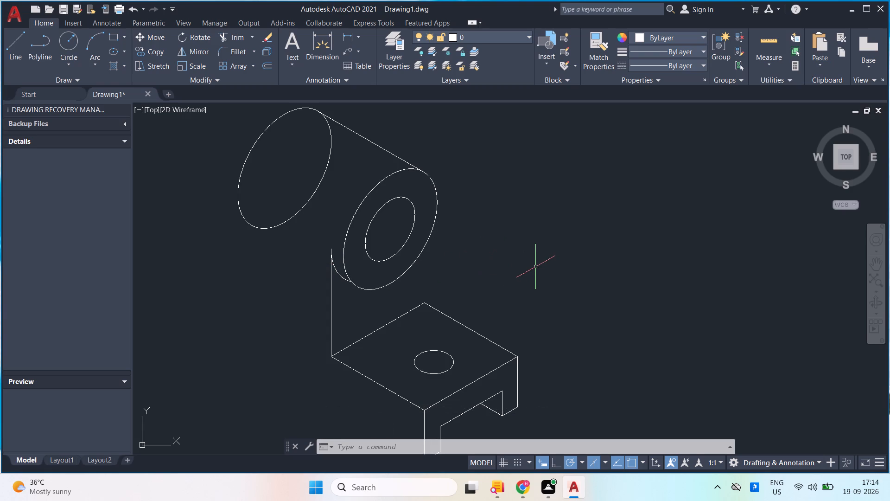
Draw a vertical line from the back corner of the holed top face up into the front outer isocircle.
{"action": "key", "text": "l"}
{"action": "key", "text": "Return"}
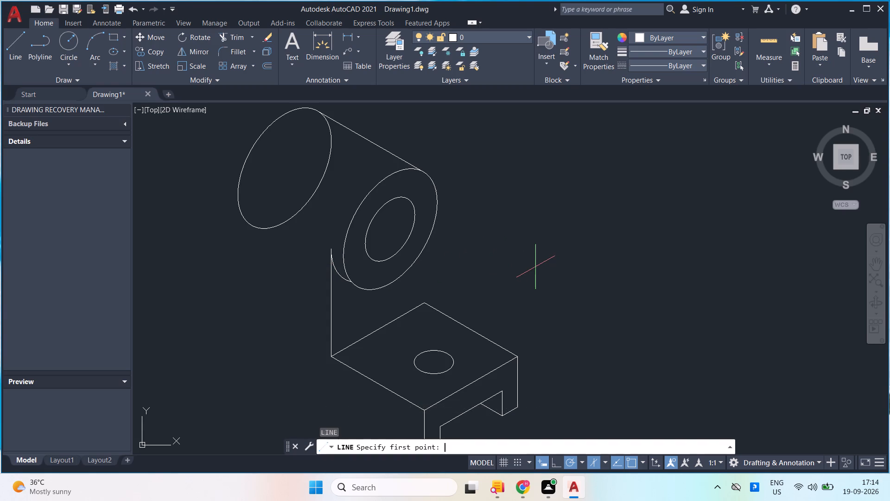
{"action": "left_click", "coordinate": [422, 303]}
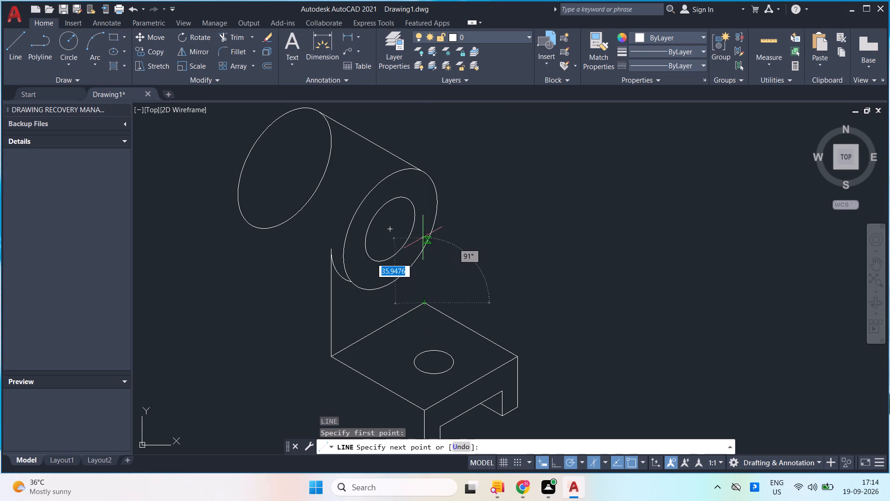
{"action": "left_click", "coordinate": [423, 224]}
{"action": "key", "text": "space"}
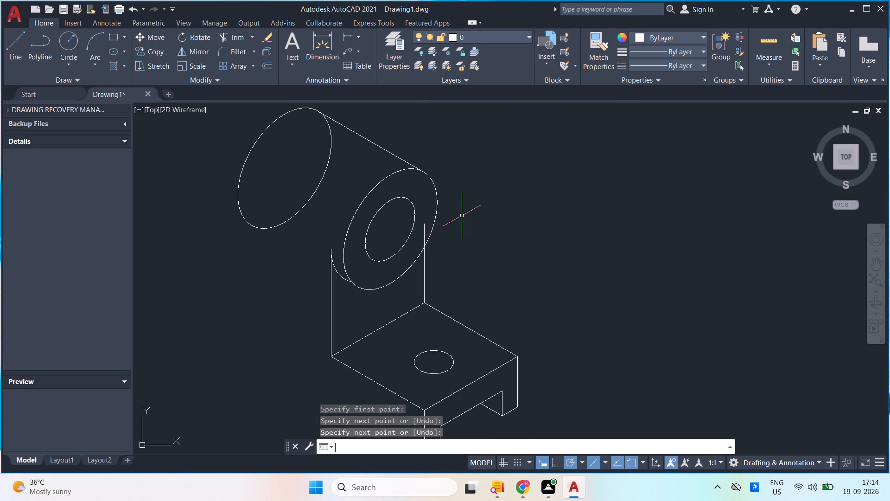
Trim the part of the back-corner vertical line that lies inside the front outer isocircle.
{"action": "key", "text": "t"}
{"action": "key", "text": "r"}
{"action": "key", "text": "Return"}
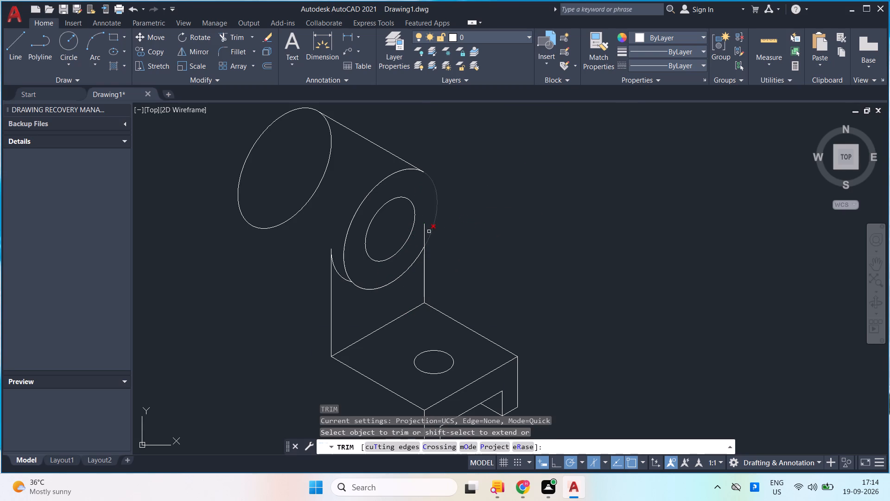
{"action": "left_click", "coordinate": [424, 236]}
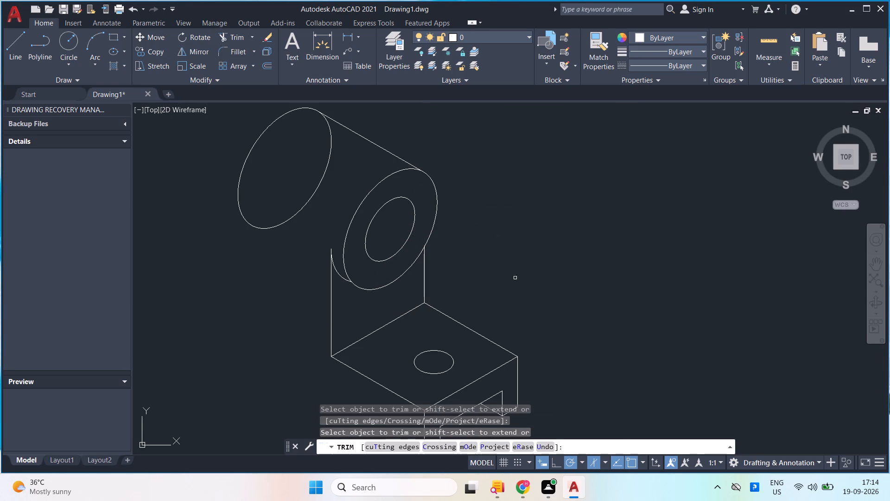
{"action": "scroll", "coordinate": [344, 267], "scroll_direction": "up", "scroll_amount": 3}
{"action": "scroll", "coordinate": [261, 177], "scroll_direction": "up", "scroll_amount": 1}
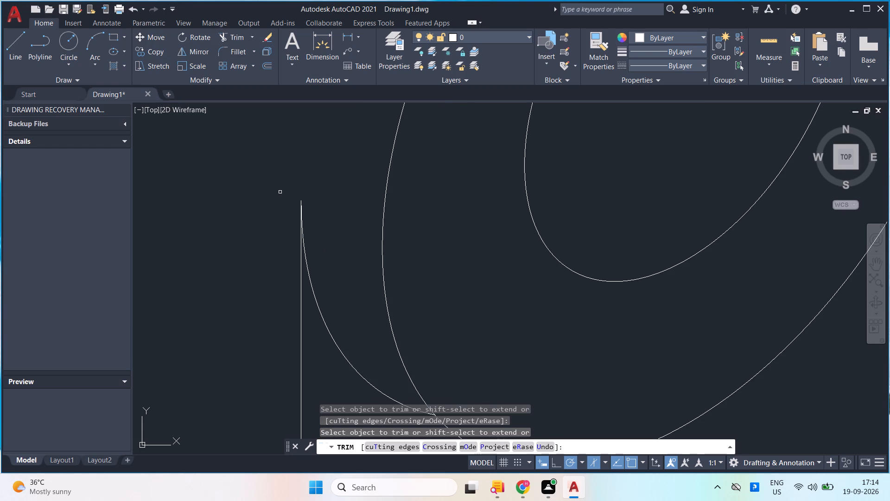
{"action": "scroll", "coordinate": [299, 193], "scroll_direction": "up", "scroll_amount": 3}
{"action": "scroll", "coordinate": [307, 231], "scroll_direction": "up", "scroll_amount": 2}
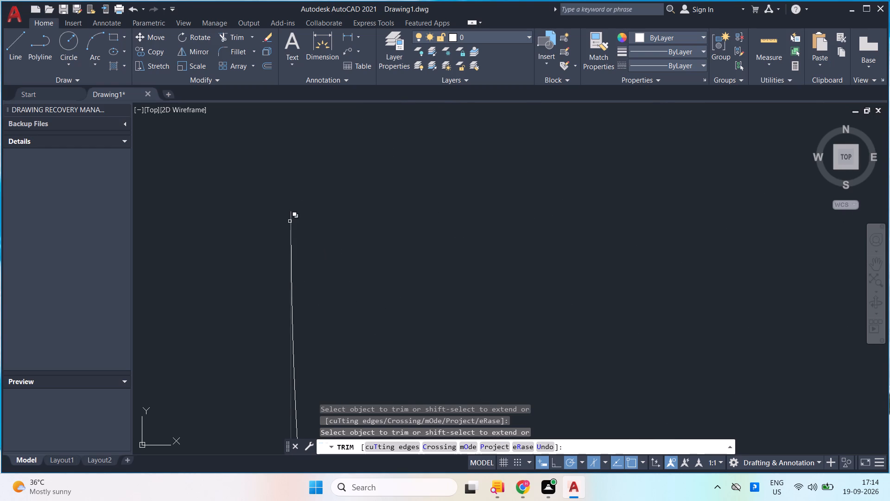
{"action": "scroll", "coordinate": [290, 221], "scroll_direction": "down", "scroll_amount": 10}
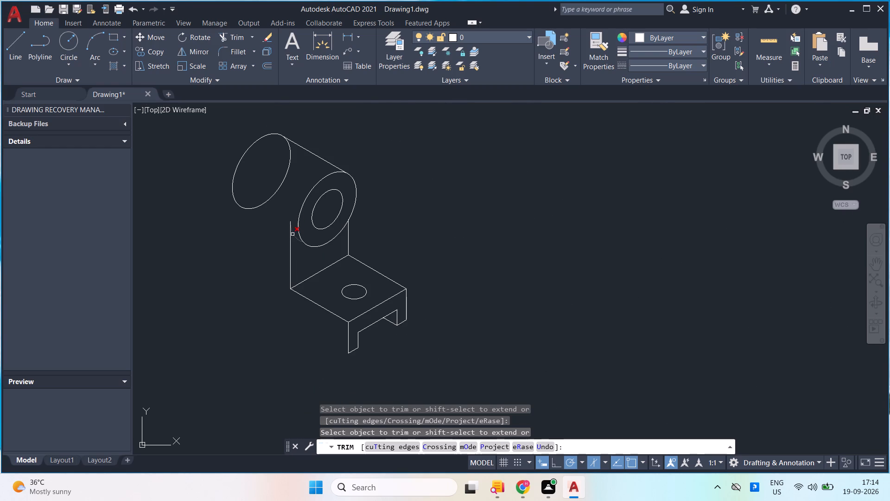
{"action": "key", "text": "Escape"}
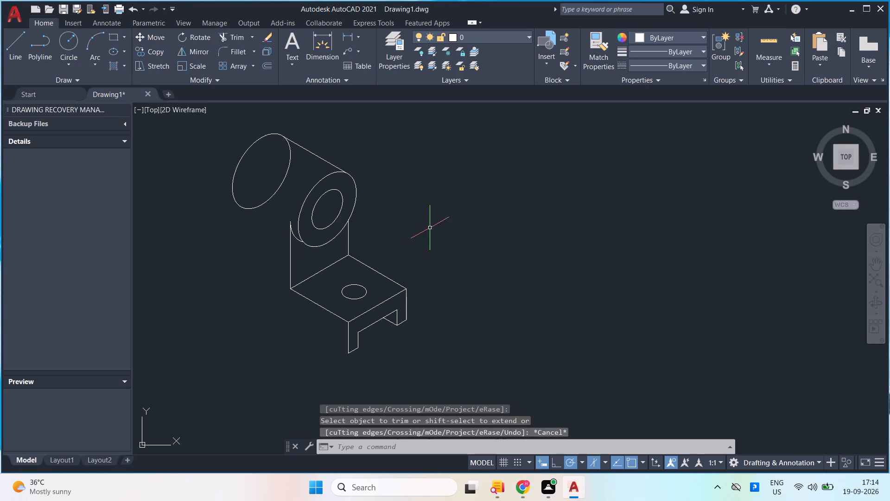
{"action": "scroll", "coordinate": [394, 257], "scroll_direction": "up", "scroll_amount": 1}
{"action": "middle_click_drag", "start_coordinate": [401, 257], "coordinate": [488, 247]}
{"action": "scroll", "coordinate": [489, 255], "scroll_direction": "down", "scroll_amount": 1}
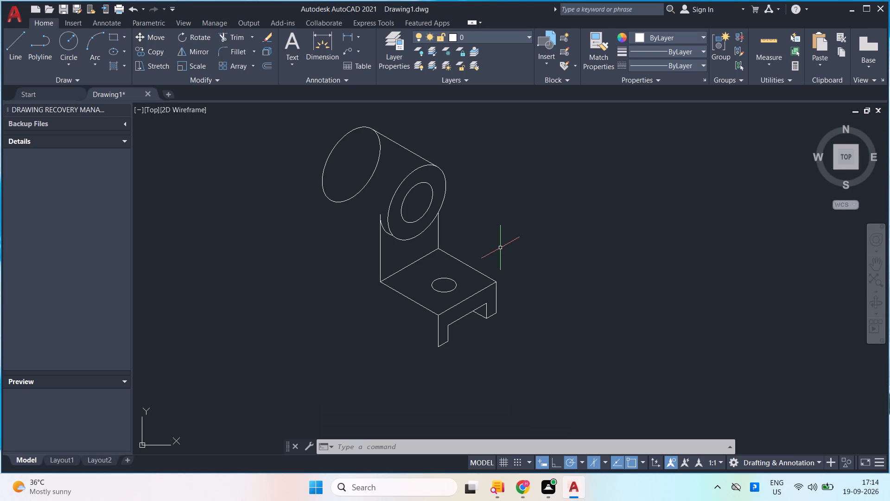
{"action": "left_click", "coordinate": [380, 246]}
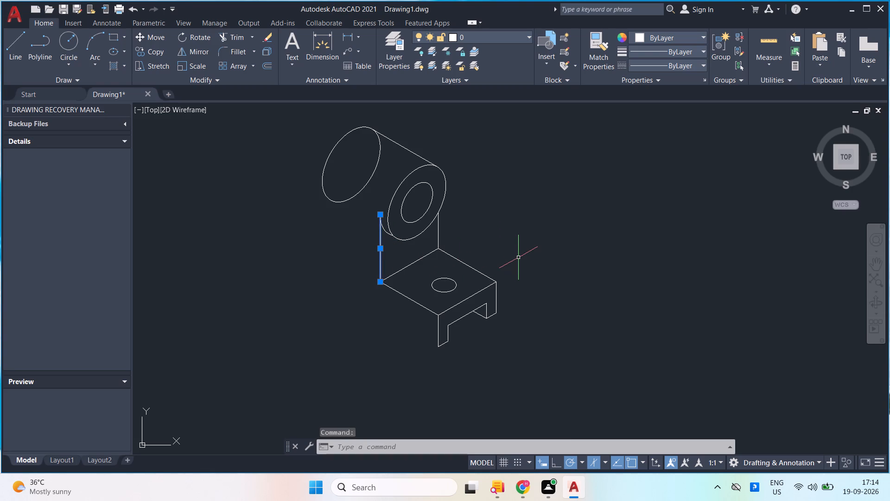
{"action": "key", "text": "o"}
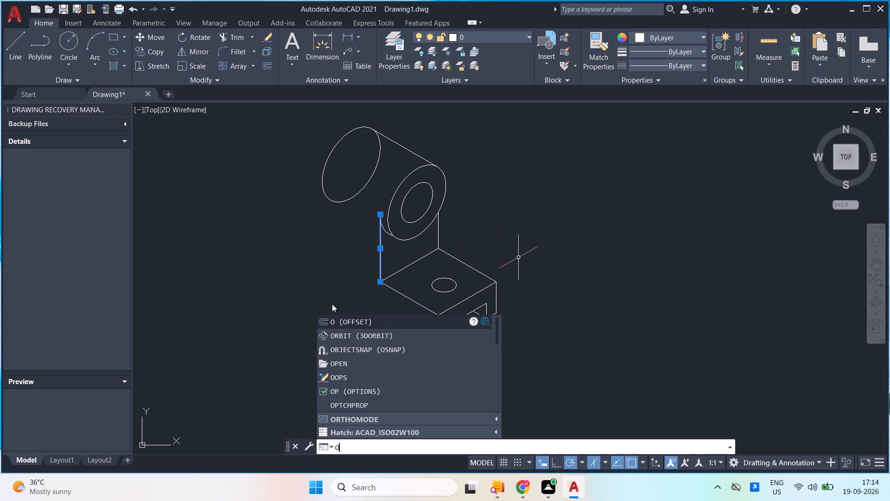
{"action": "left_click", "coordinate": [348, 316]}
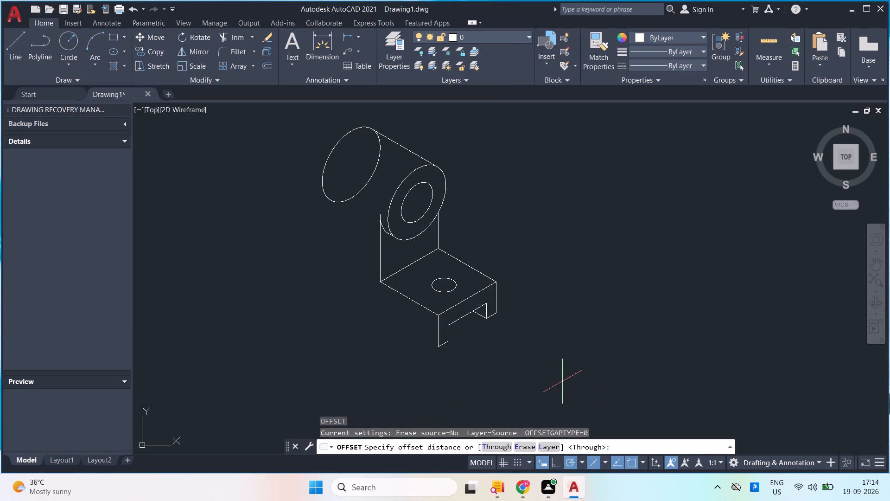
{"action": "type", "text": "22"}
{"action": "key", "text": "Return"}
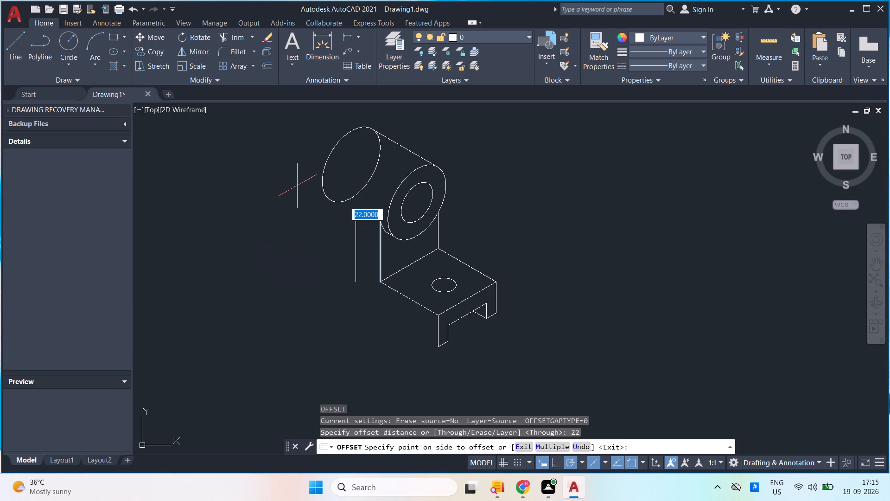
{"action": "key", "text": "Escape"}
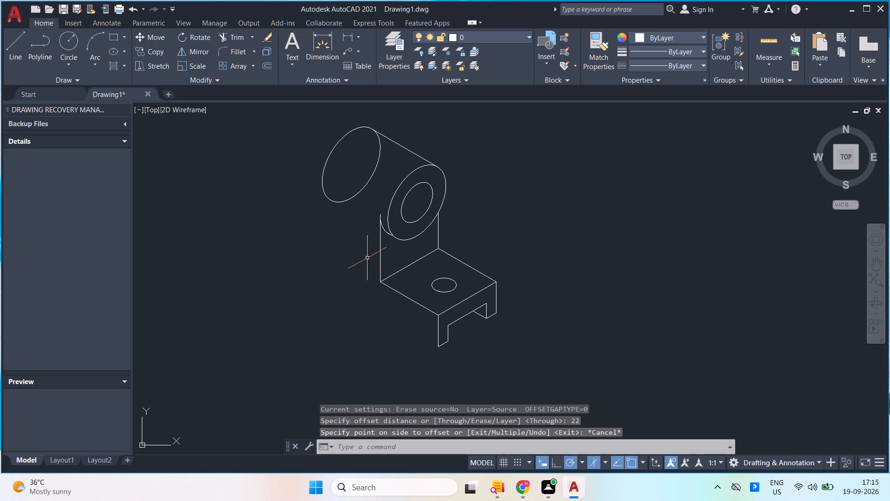
Copy the upright plate's vertical edge 22 units back along the cylinder's isometric axis, using its lower endpoint as the base point.
{"action": "left_click", "coordinate": [379, 259]}
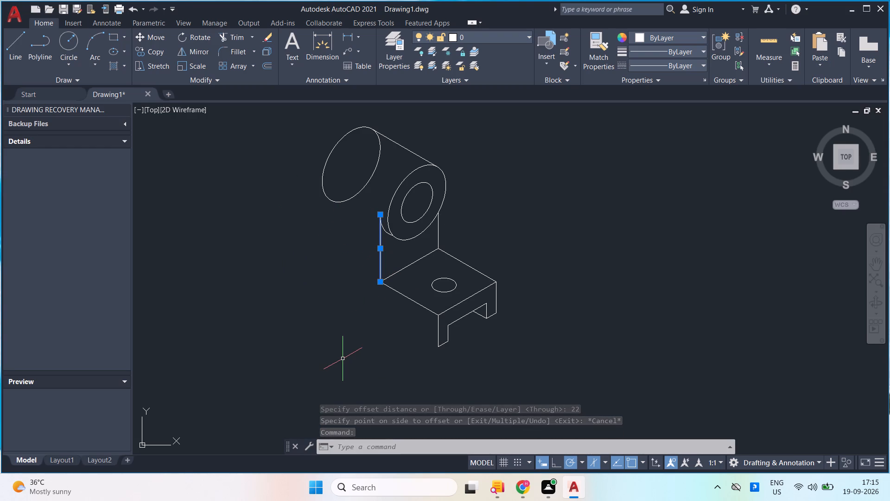
{"action": "type", "text": "co"}
{"action": "left_click", "coordinate": [372, 325]}
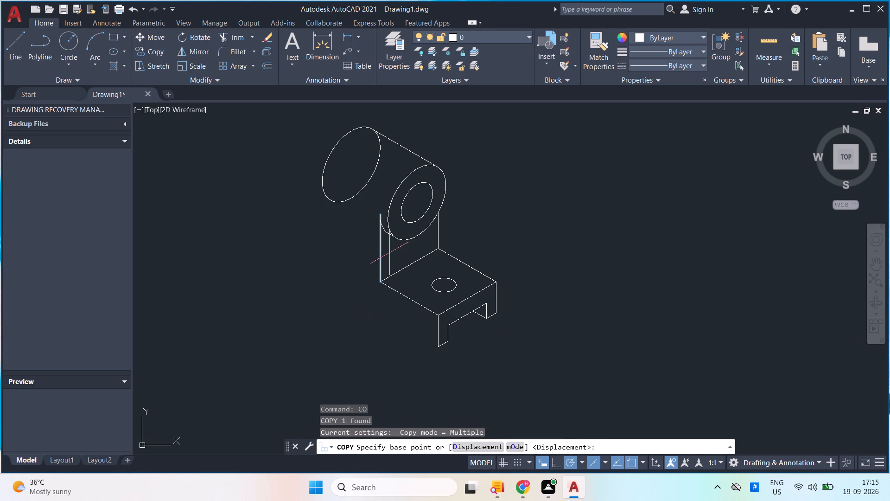
{"action": "left_click", "coordinate": [378, 281]}
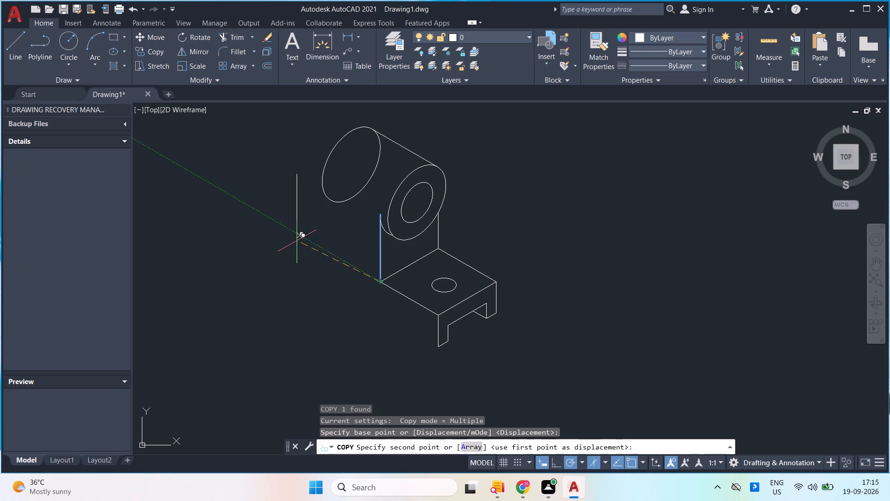
{"action": "type", "text": "22"}
{"action": "key", "text": "Return"}
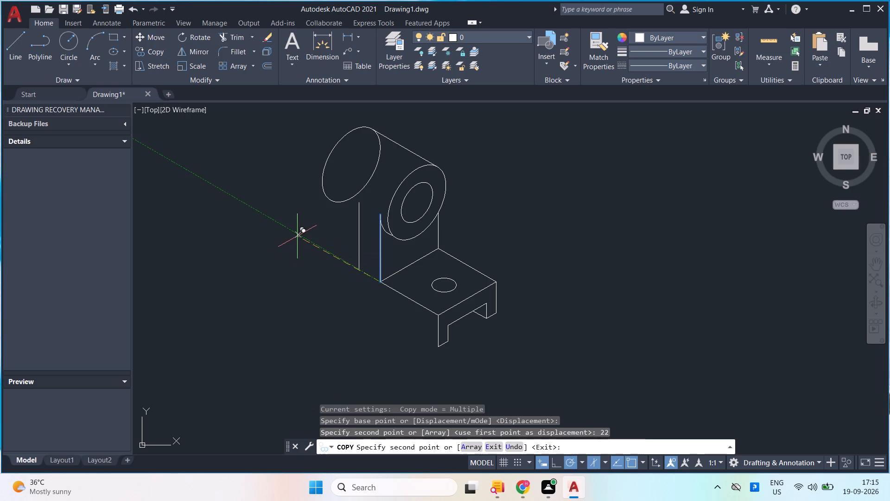
{"action": "left_click", "coordinate": [297, 236]}
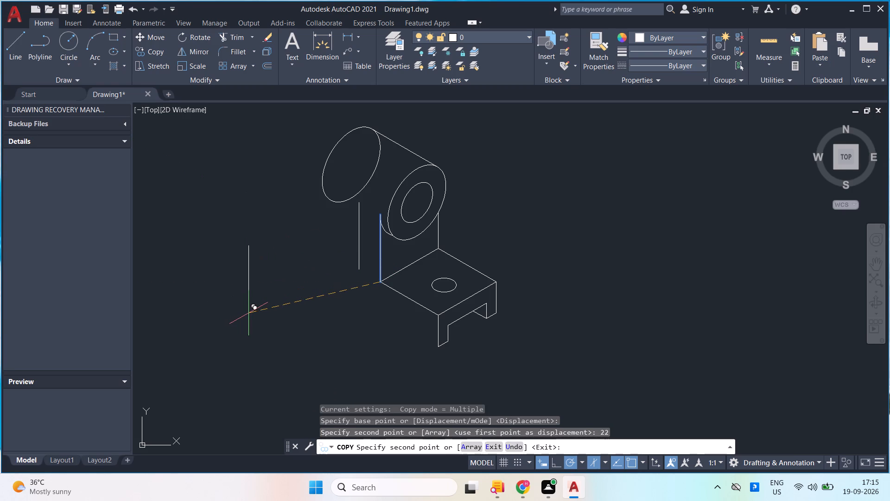
{"action": "key", "text": "Escape"}
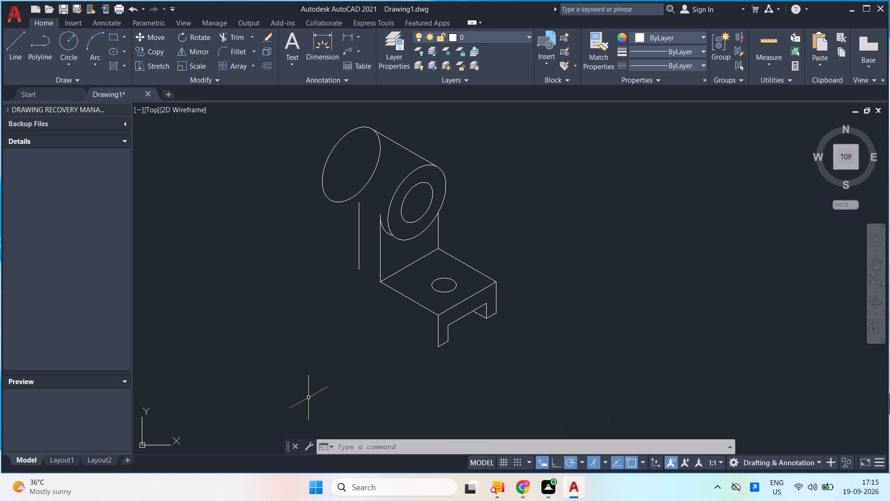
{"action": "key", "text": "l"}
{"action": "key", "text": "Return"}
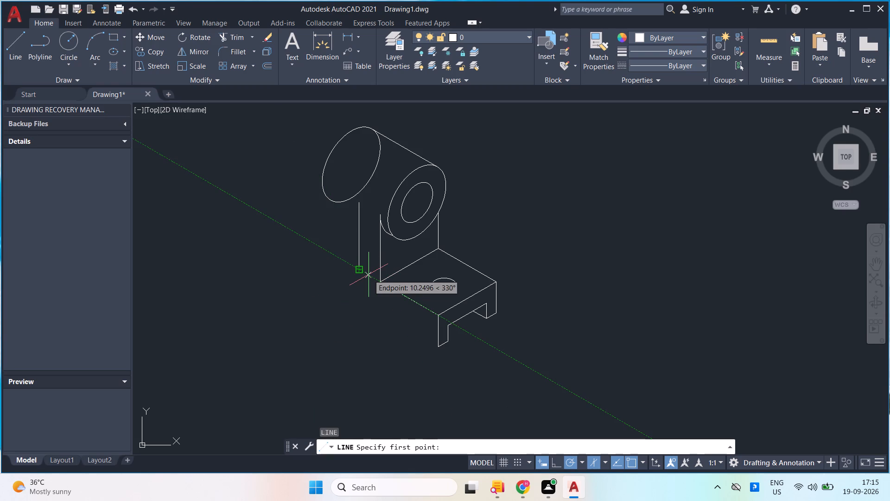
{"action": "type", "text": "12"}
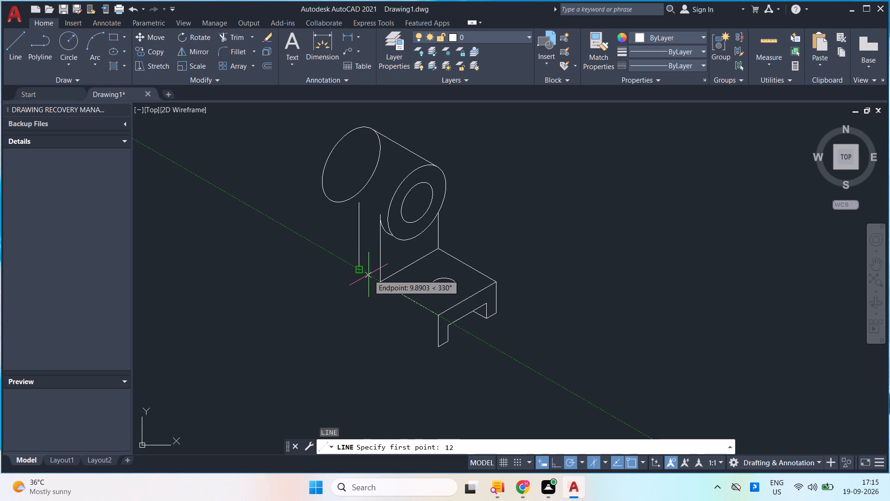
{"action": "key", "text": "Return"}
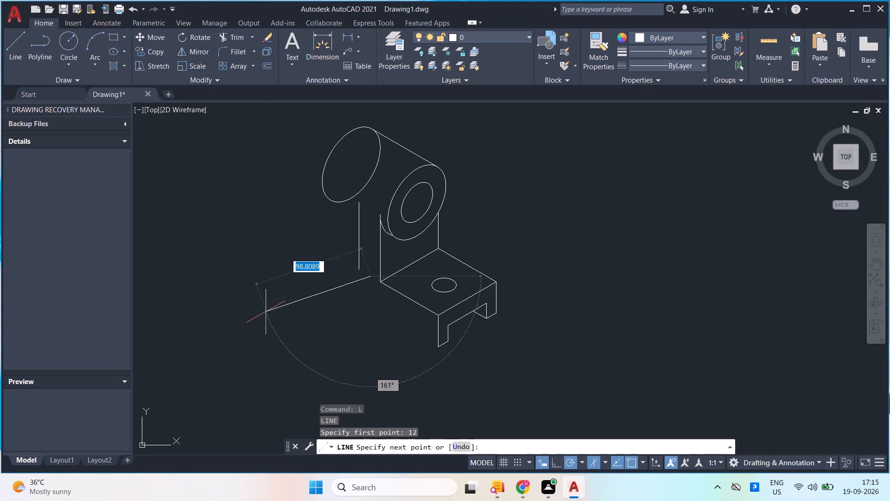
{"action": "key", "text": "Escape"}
Draw connected lines from the copied vertical edge's lower end: 12 units at 330°, 12 units straight down, and 50 units at 210°.
{"action": "key", "text": "l"}
{"action": "key", "text": "Return"}
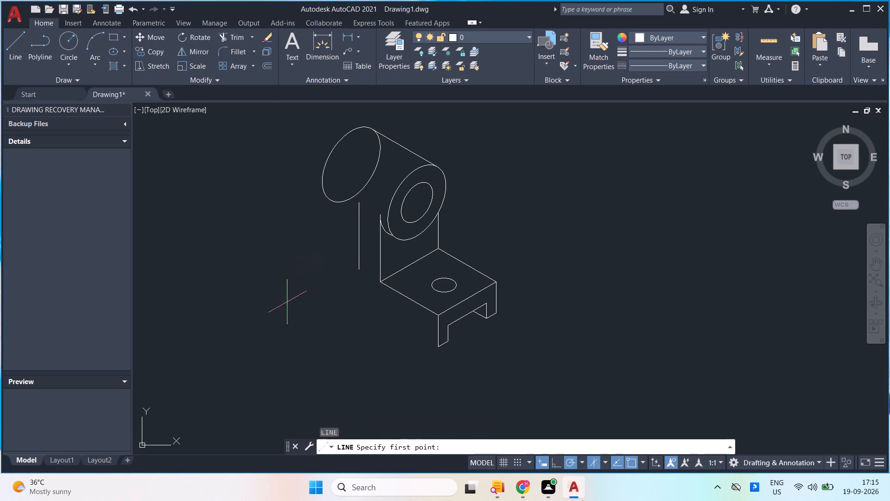
{"action": "left_click", "coordinate": [356, 268]}
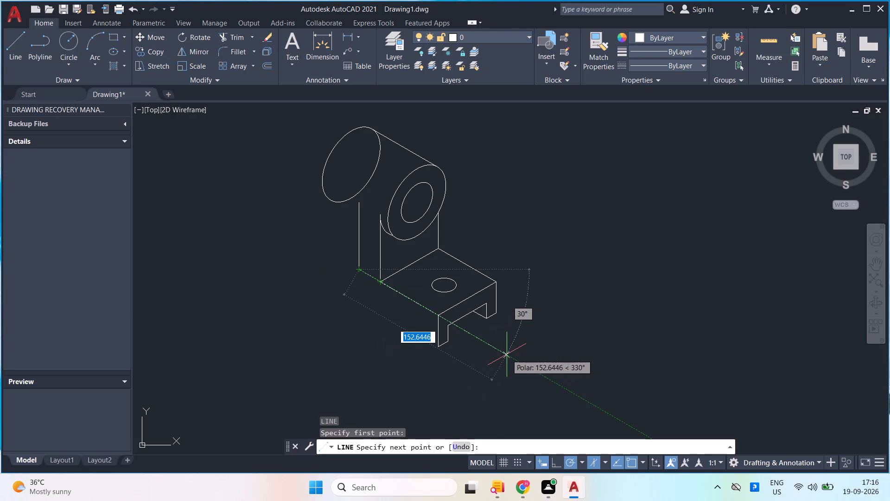
{"action": "type", "text": "12"}
{"action": "key", "text": "Return"}
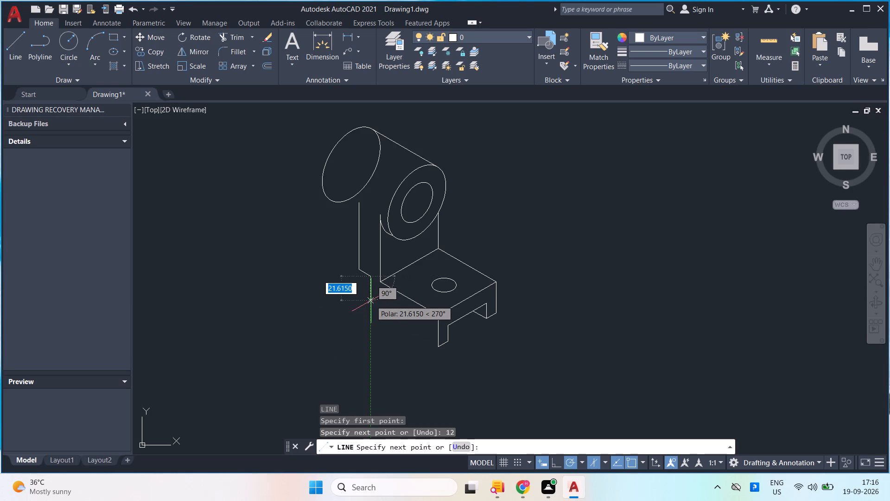
{"action": "type", "text": "12"}
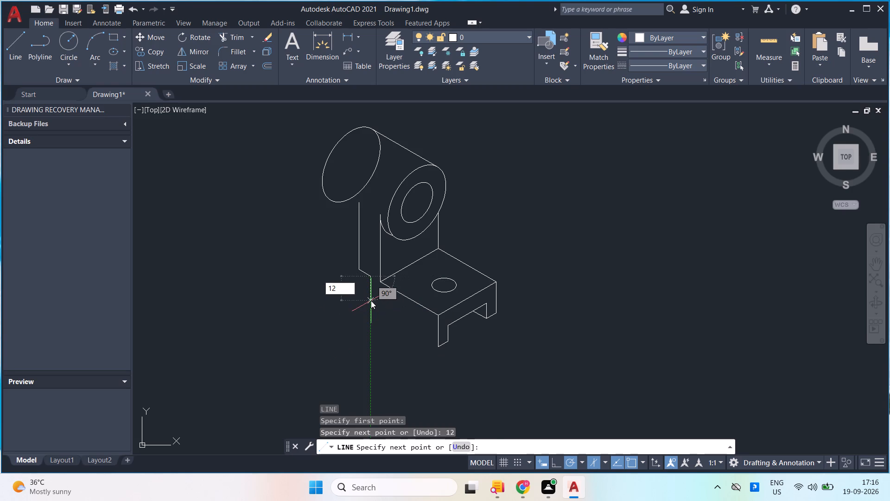
{"action": "key", "text": "Return"}
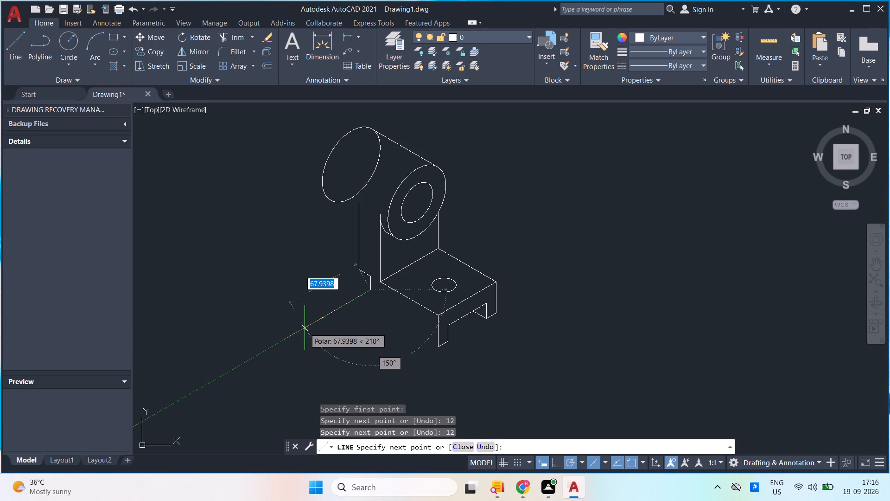
{"action": "type", "text": "50"}
{"action": "key", "text": "Return"}
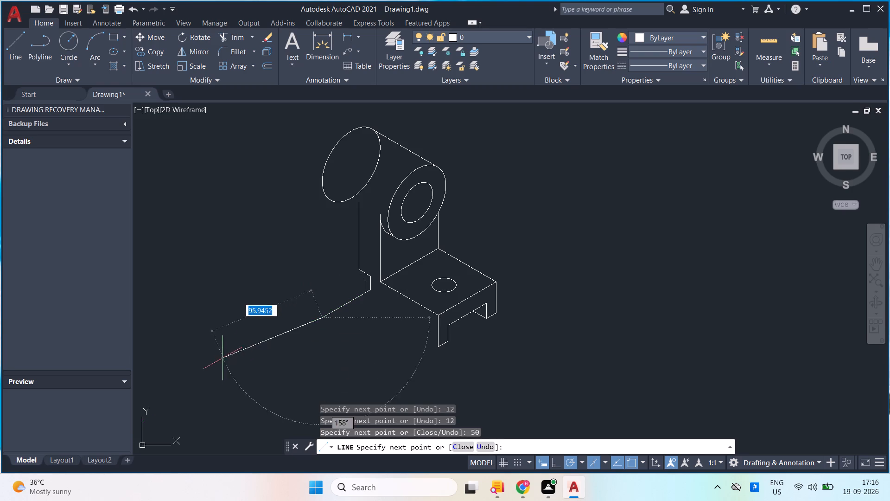
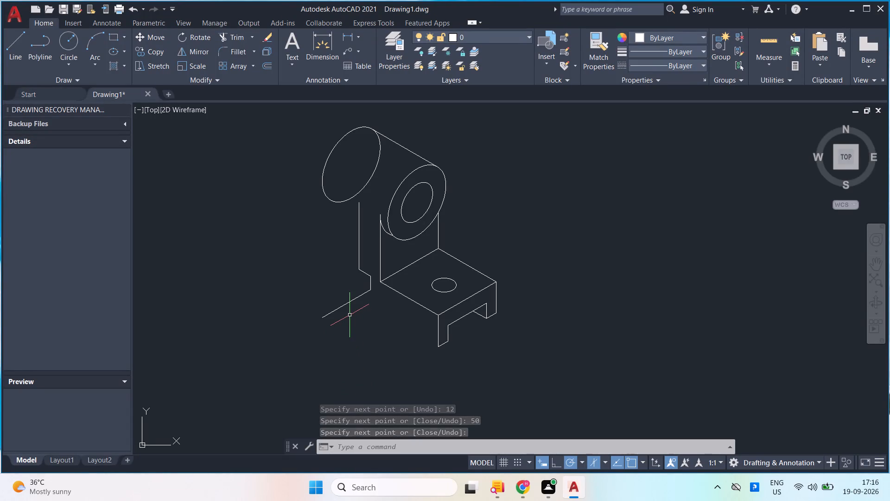
Copy the 50-unit isometric line from the lower end of the short rear vertical edge up to that edge's upper endpoint.
{"action": "left_click", "coordinate": [344, 304]}
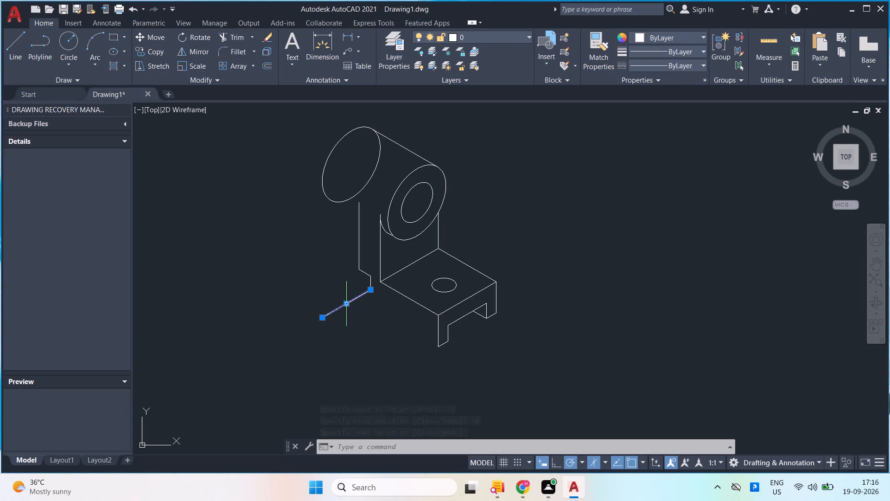
{"action": "key", "text": "c"}
{"action": "key", "text": "o"}
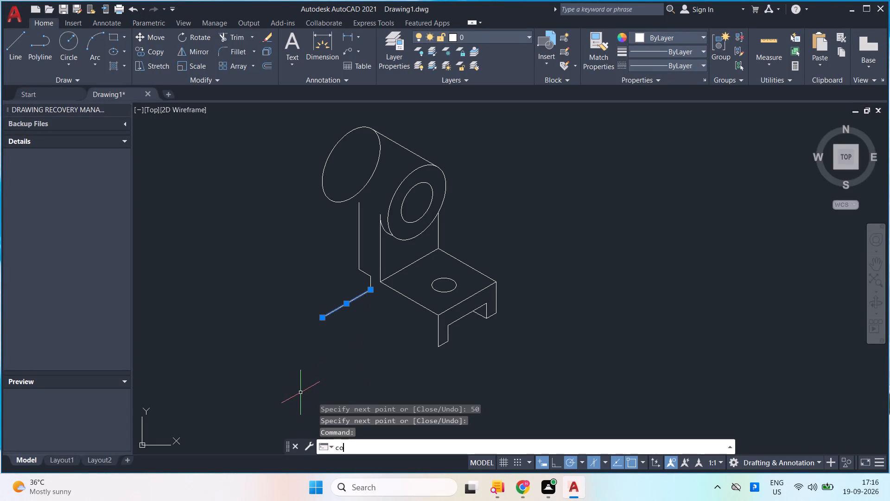
{"action": "key", "text": "Return"}
{"action": "left_click", "coordinate": [369, 289]}
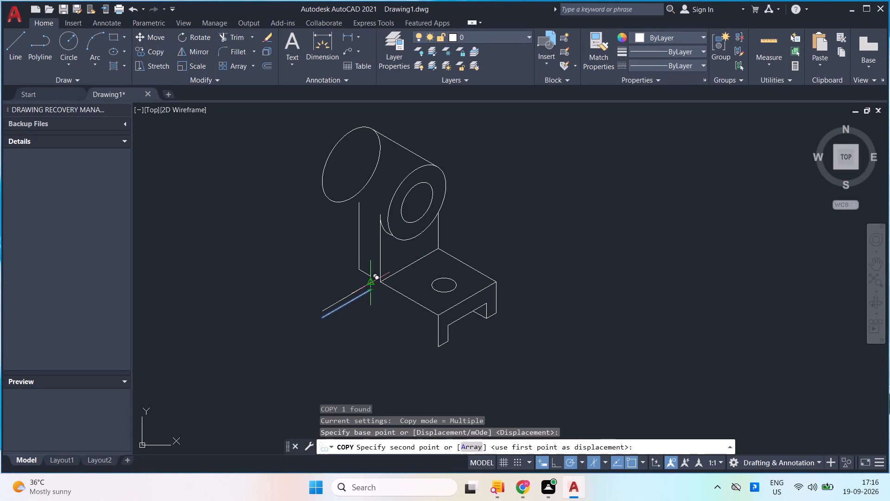
{"action": "left_click", "coordinate": [369, 276]}
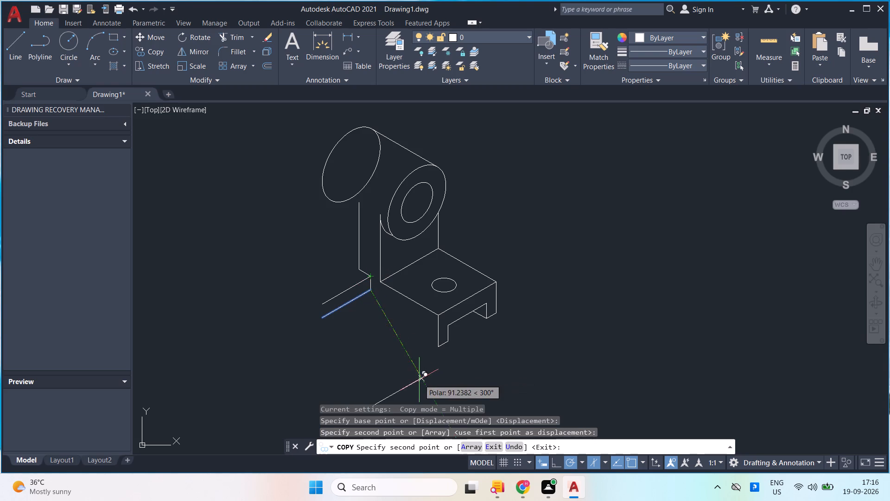
{"action": "key", "text": "space"}
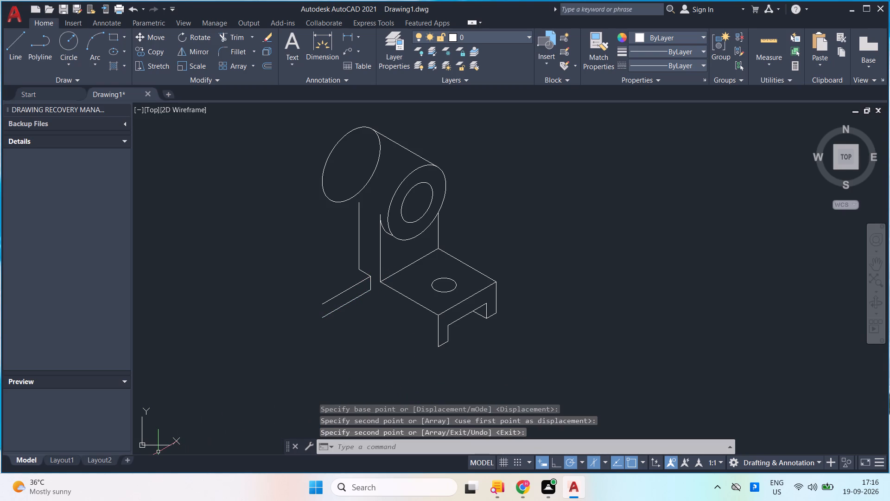
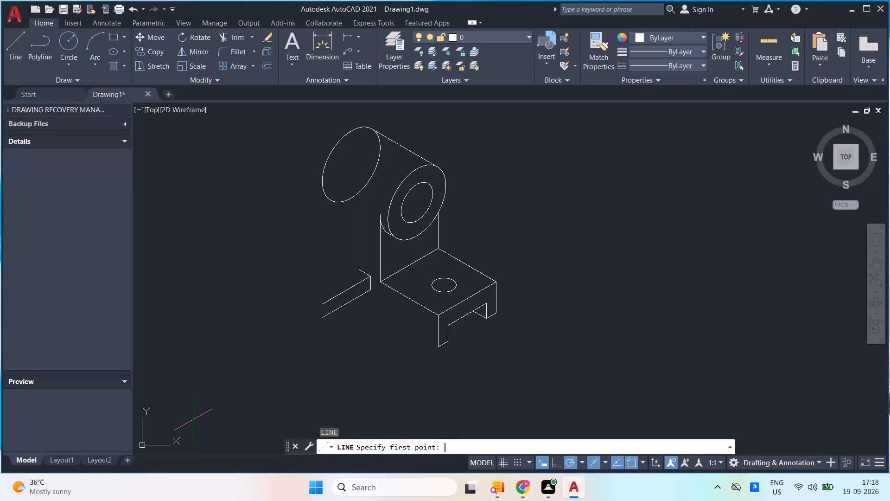
Draw a line about 111 units long at 150° from the base's lowest front corner, crossing both parallel rear isometric edges.
{"action": "left_click", "coordinate": [438, 346]}
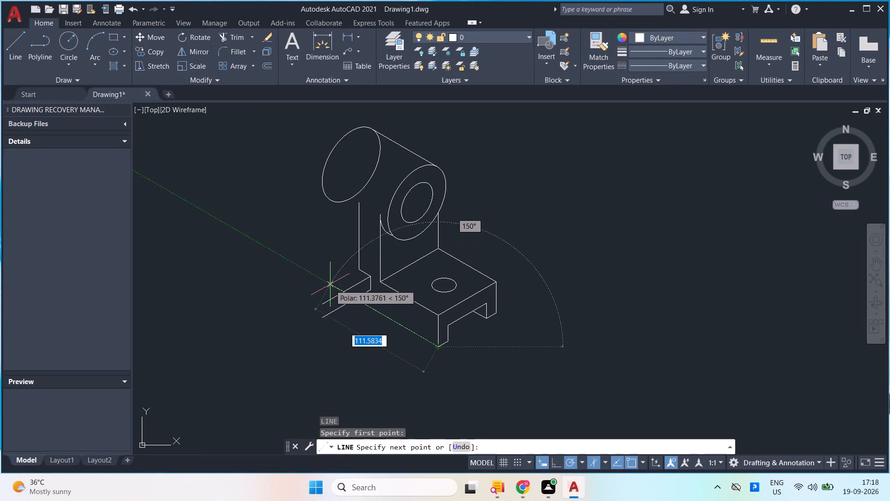
{"action": "left_click", "coordinate": [330, 284]}
{"action": "key", "text": "space"}
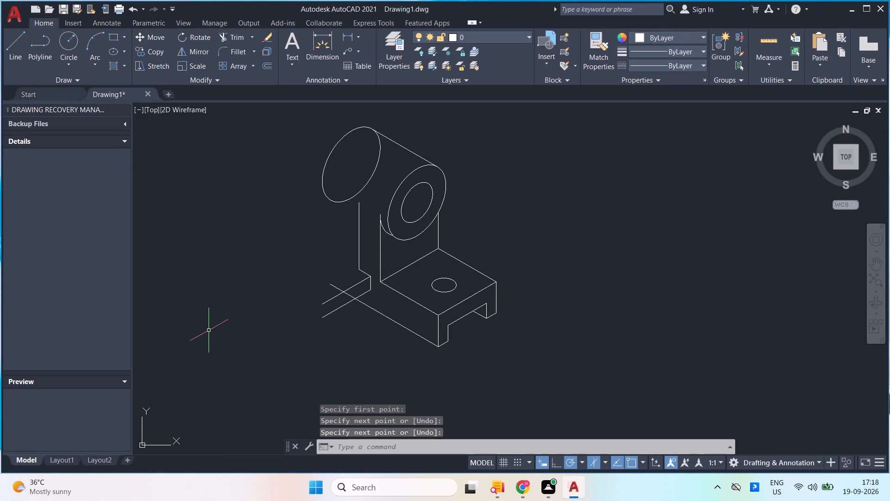
Trim the new bottom edge's excess beyond and between the two parallel rear edges so it ends at the lower one.
{"action": "type", "text": "tr"}
{"action": "key", "text": "Return"}
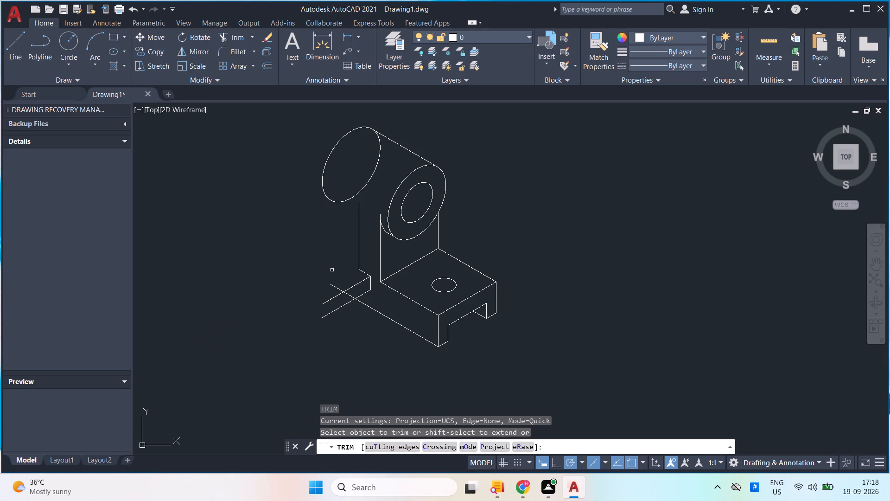
{"action": "left_click", "coordinate": [330, 284]}
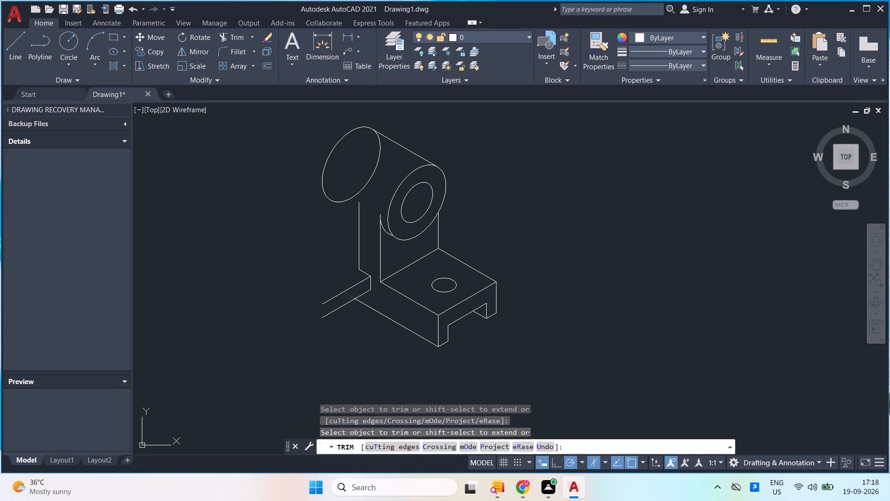
{"action": "left_click", "coordinate": [349, 295]}
{"action": "key", "text": "Escape"}
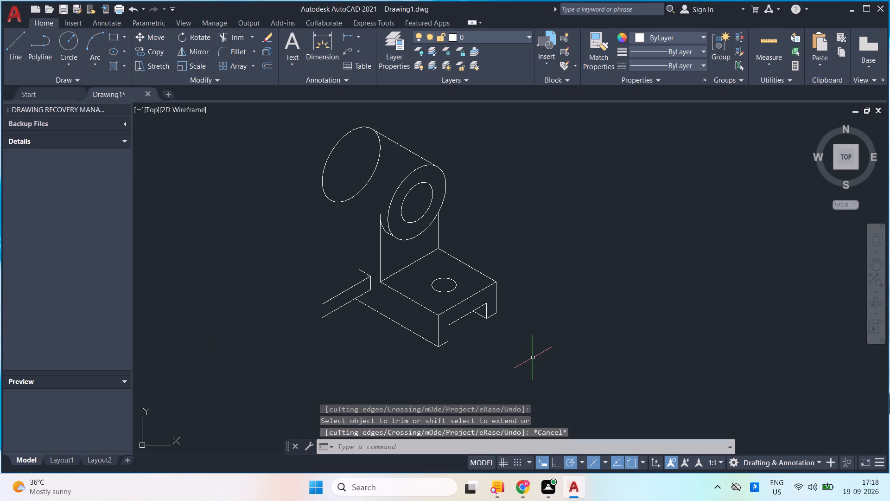
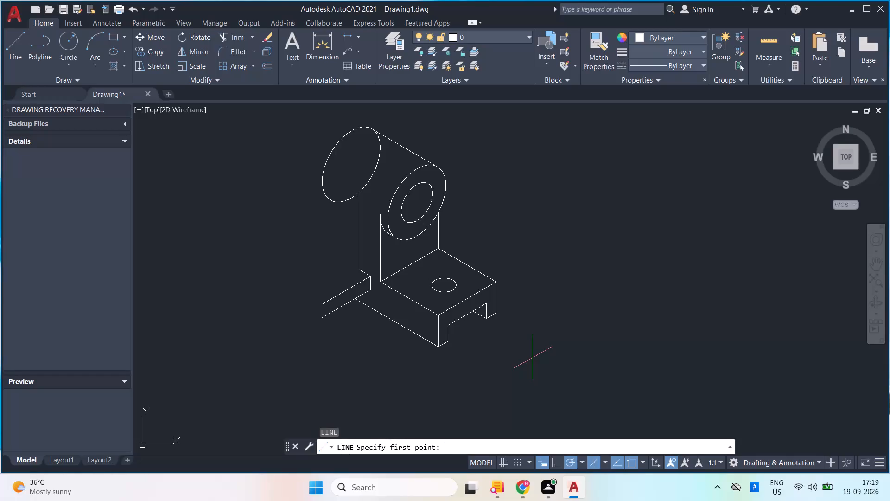
Draw a vertical line about 25 units long downward from the lower end of the cylinder's rear ellipse.
{"action": "left_click", "coordinate": [332, 202]}
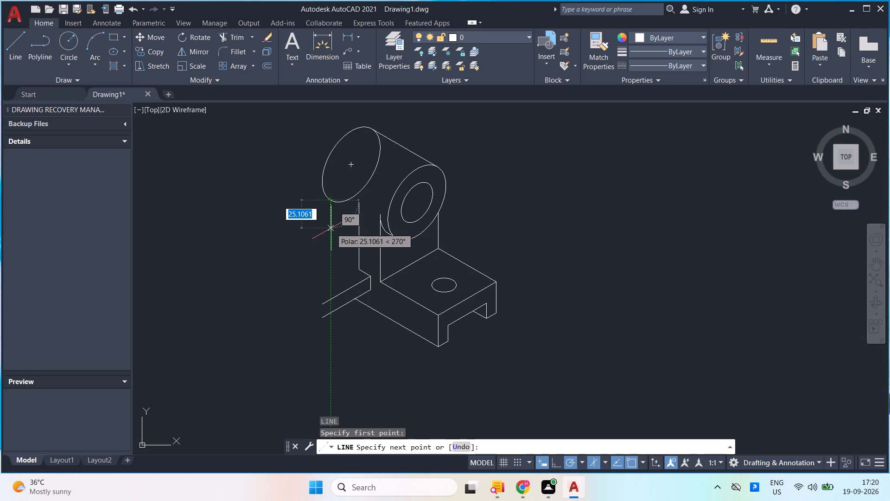
{"action": "left_click", "coordinate": [331, 228]}
{"action": "key", "text": "space"}
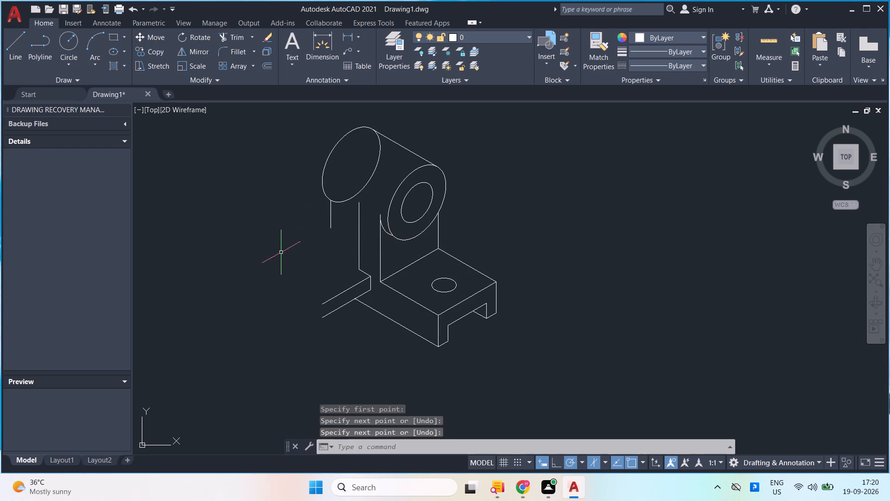
Trim away the hidden inner portion of the cylinder's rear ellipse, keeping only its outer arc.
{"action": "type", "text": "tr"}
{"action": "key", "text": "Return"}
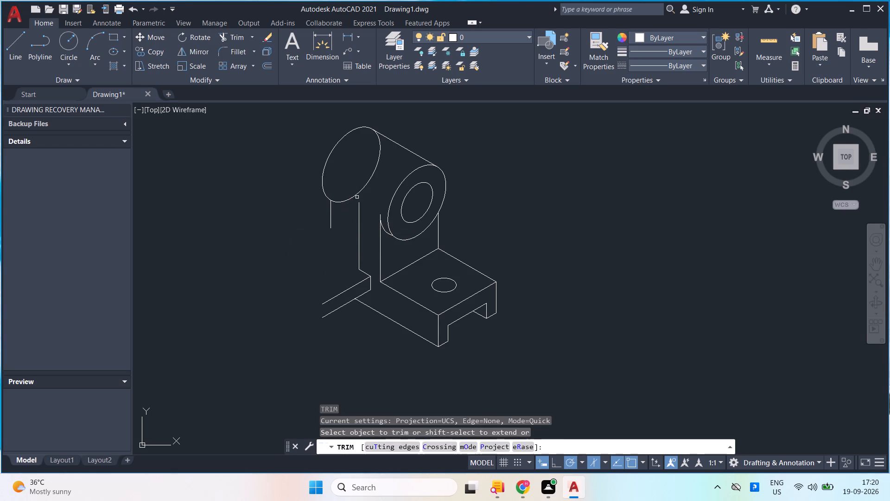
{"action": "left_click", "coordinate": [357, 194]}
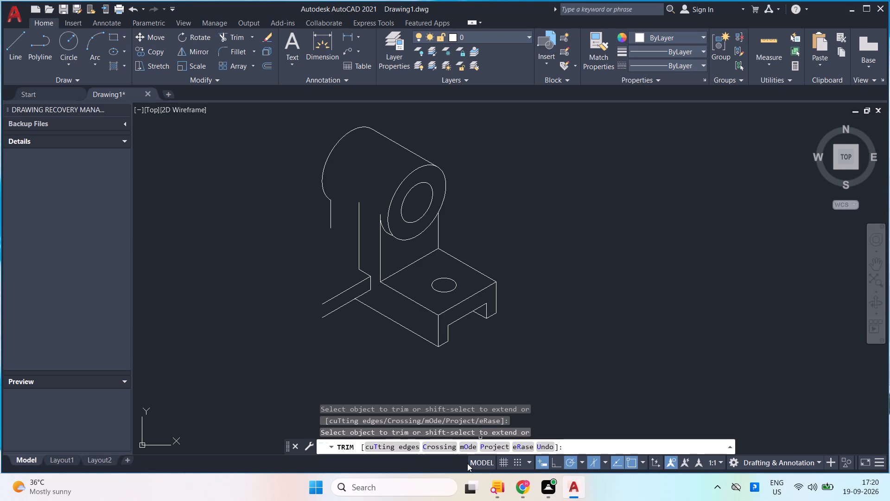
{"action": "key", "text": "l"}
{"action": "key", "text": "Return"}
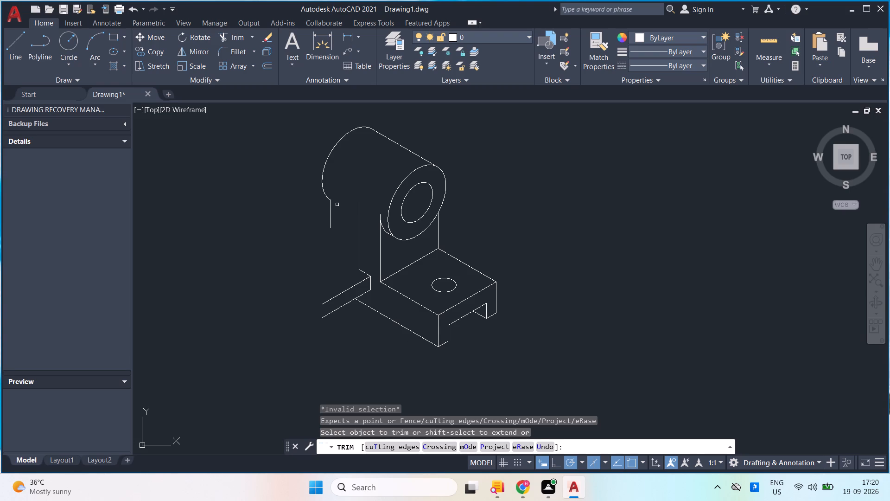
{"action": "key", "text": "Escape"}
{"action": "key", "text": "Escape"}
Draw a short vertical line upward from the lower end of the cylinder's rear arc, in line with the vertical below it.
{"action": "key", "text": "l"}
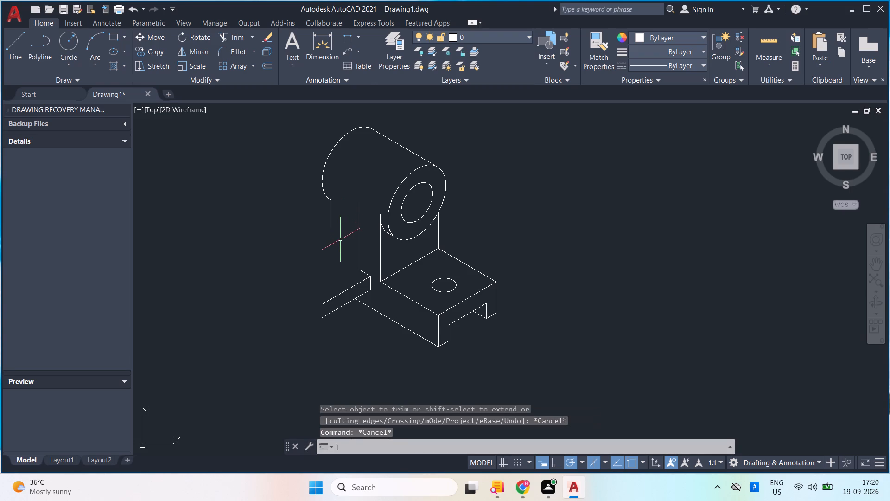
{"action": "key", "text": "Return"}
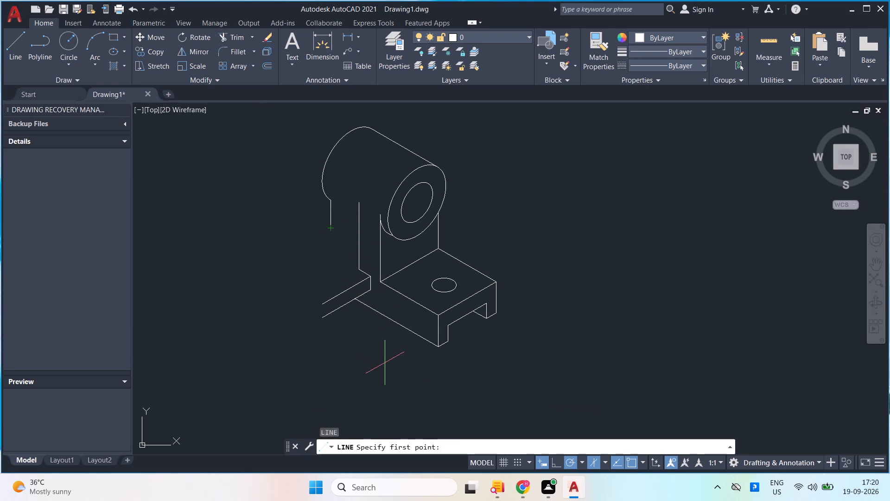
{"action": "left_click", "coordinate": [334, 199]}
{"action": "left_click", "coordinate": [332, 186]}
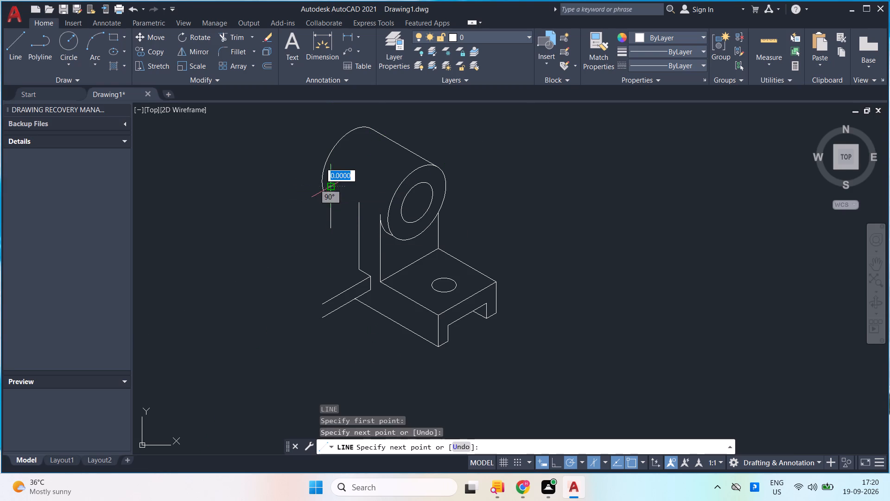
{"action": "key", "text": "space"}
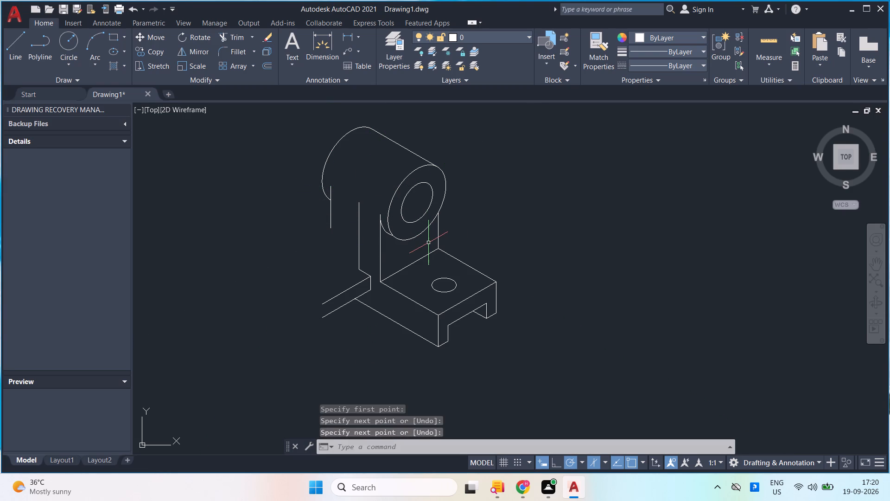
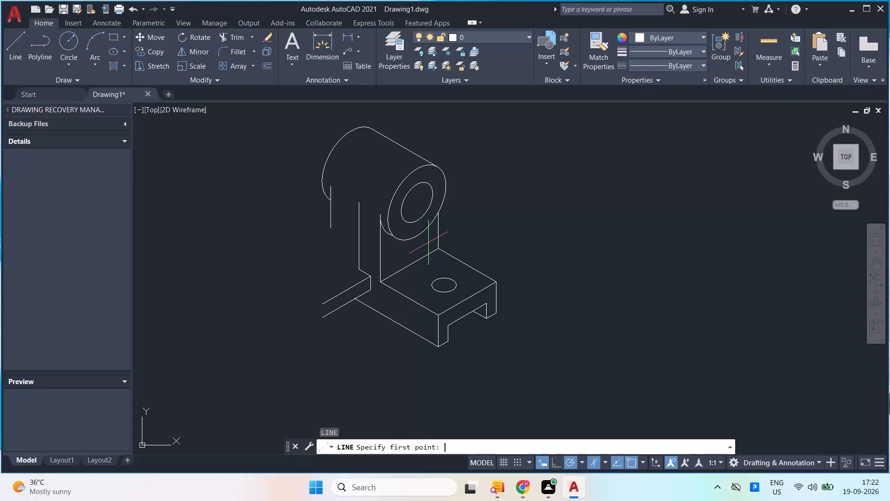
Start a line at the free lower end of the rear stepped portion's bottom sloping edge.
{"action": "left_click", "coordinate": [323, 321]}
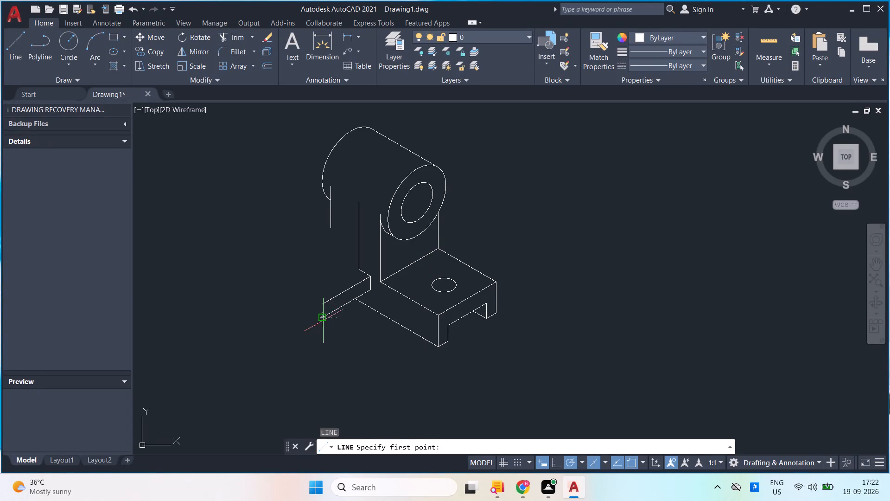
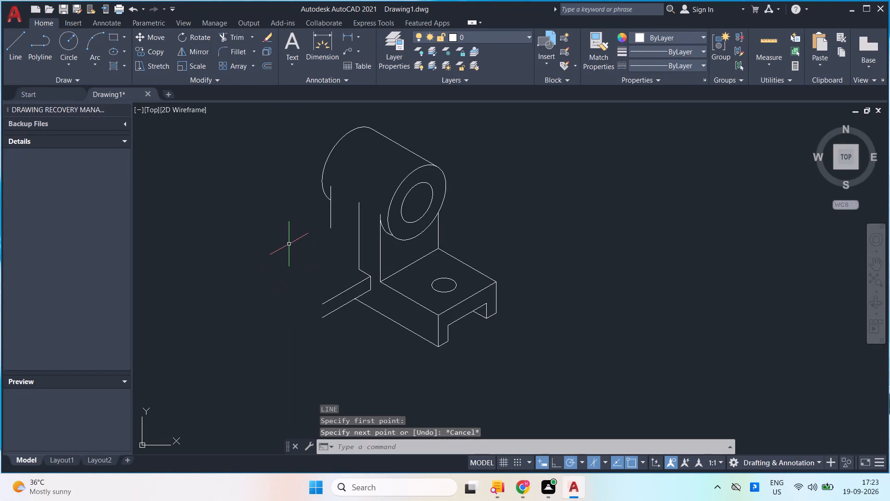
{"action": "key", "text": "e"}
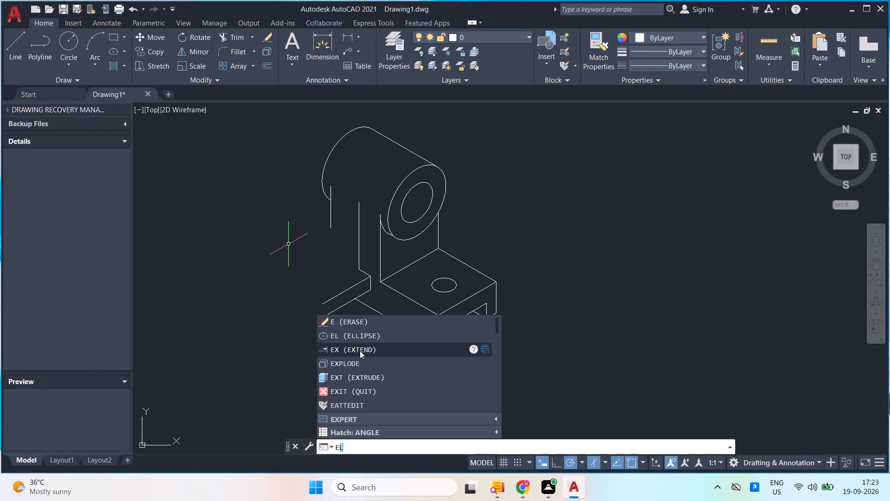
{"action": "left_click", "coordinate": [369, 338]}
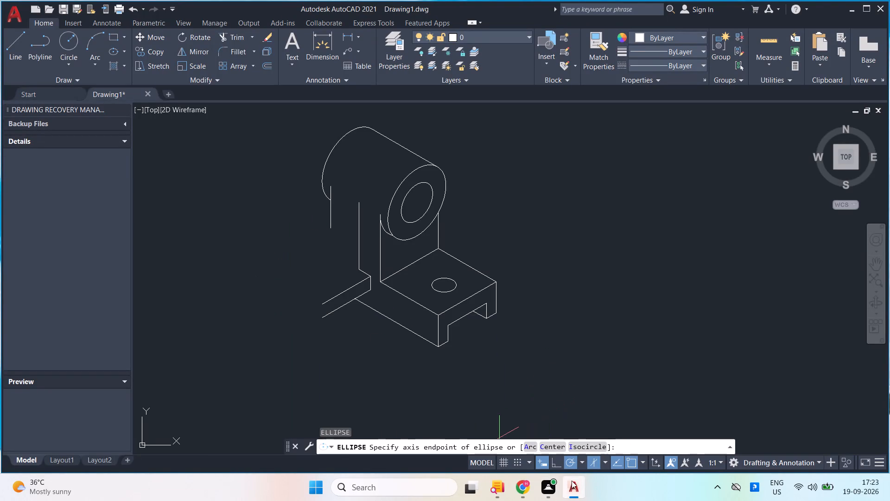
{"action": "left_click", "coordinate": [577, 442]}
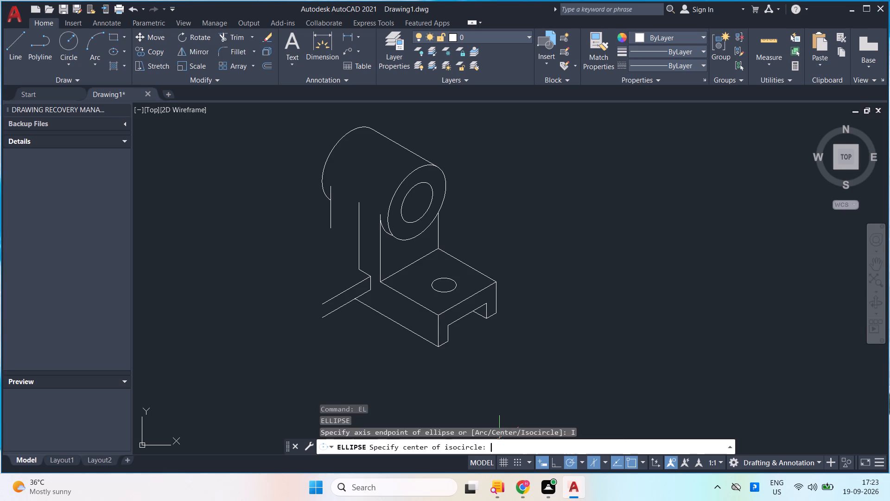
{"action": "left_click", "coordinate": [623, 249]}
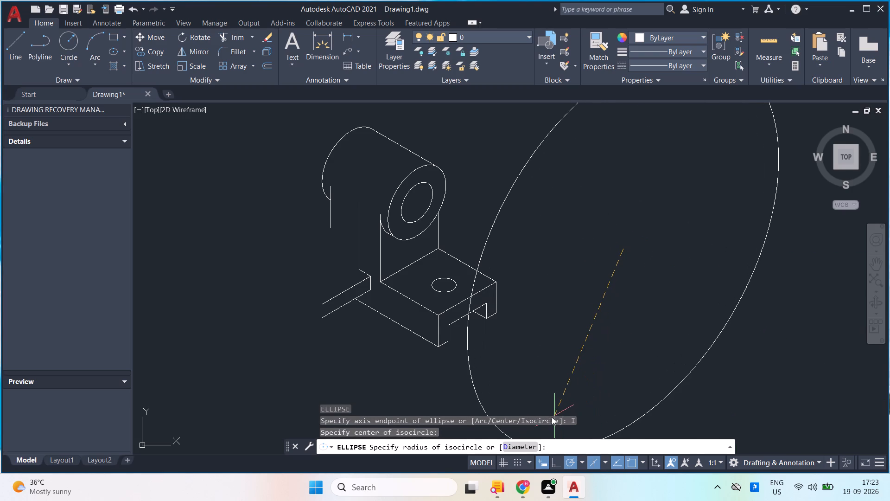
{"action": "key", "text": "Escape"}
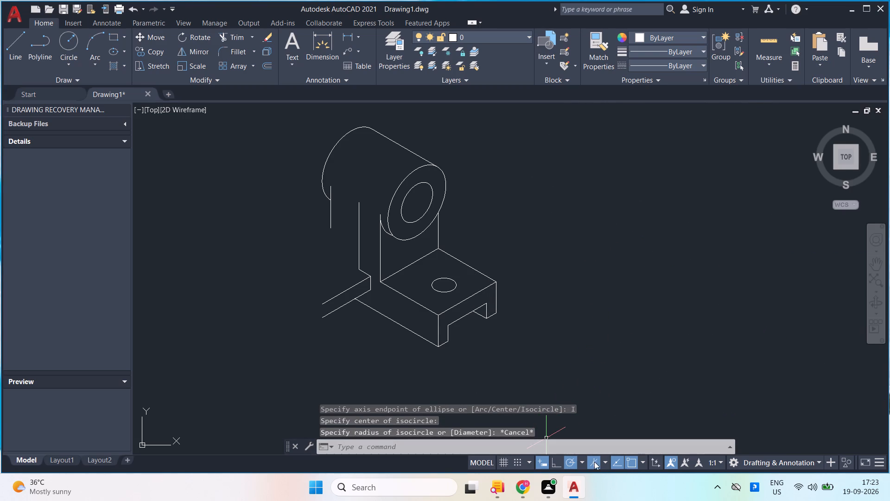
Switch to the top isoplane and draw an isocircle of radius 8 in the empty area beside the bracket's base.
{"action": "left_click", "coordinate": [606, 461]}
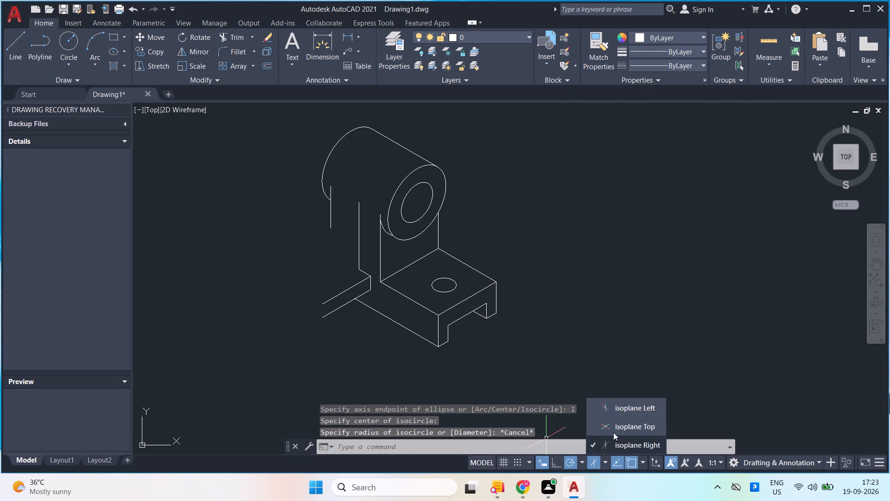
{"action": "left_click", "coordinate": [617, 426]}
{"action": "key", "text": "space"}
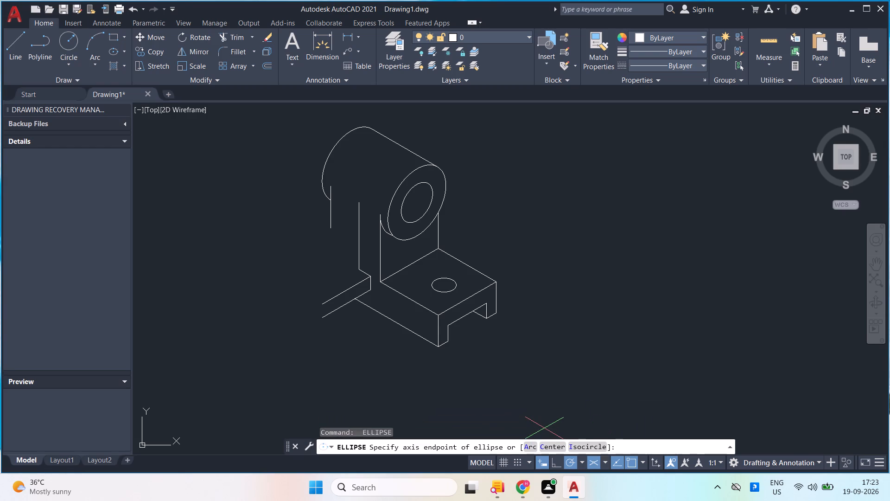
{"action": "left_click", "coordinate": [572, 446]}
{"action": "left_click", "coordinate": [598, 295]}
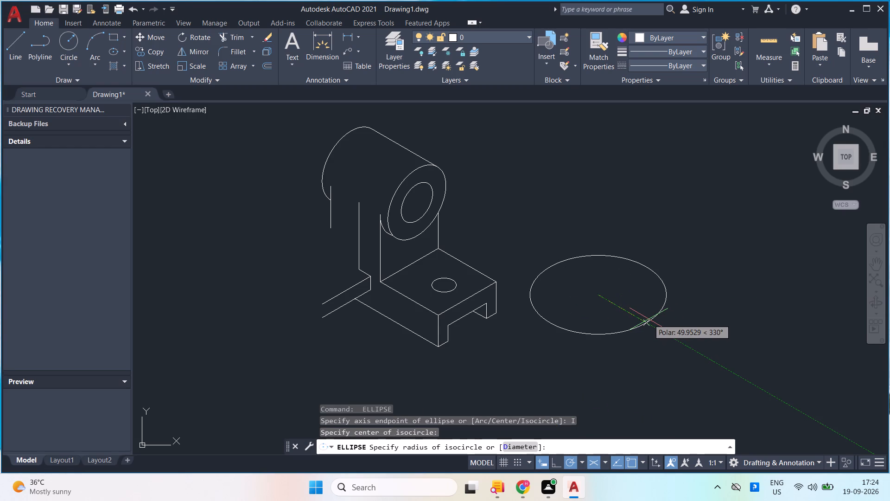
{"action": "key", "text": "8"}
{"action": "key", "text": "Return"}
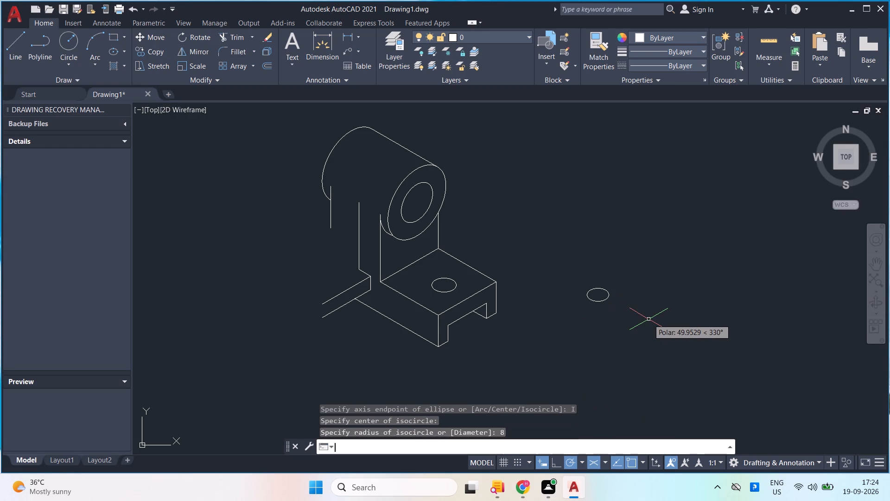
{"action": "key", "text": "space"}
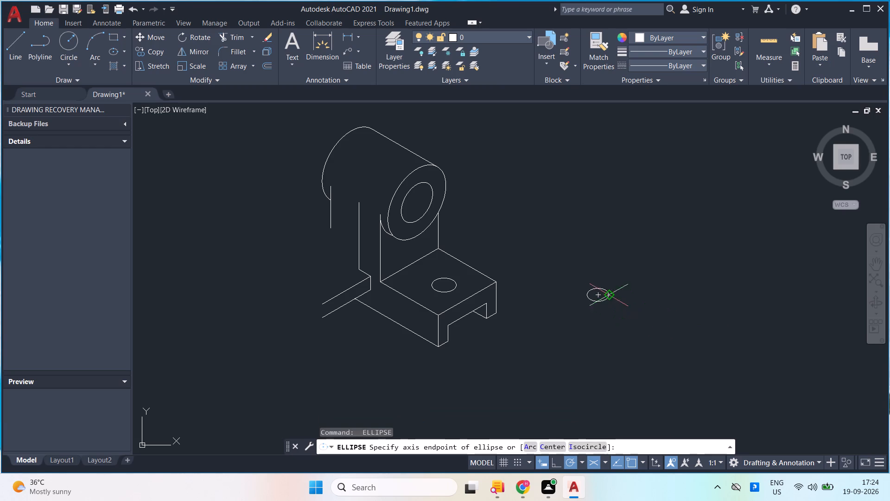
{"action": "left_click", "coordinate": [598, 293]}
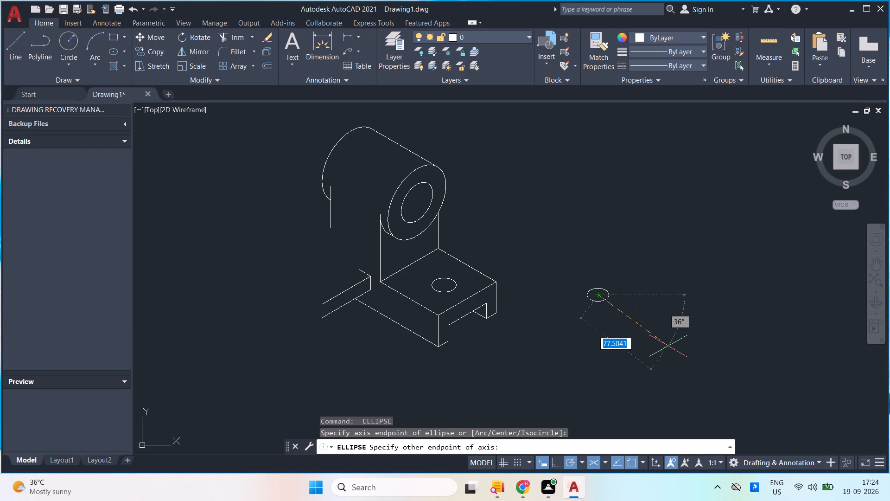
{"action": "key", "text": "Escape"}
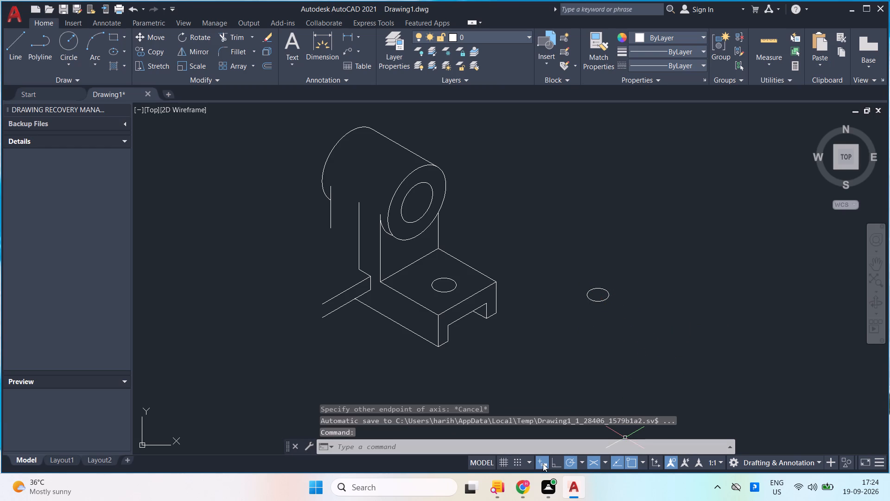
Draw a concentric isocircle of radius 32 around the small radius-8 isocircle.
{"action": "key", "text": "space"}
{"action": "left_click", "coordinate": [571, 444]}
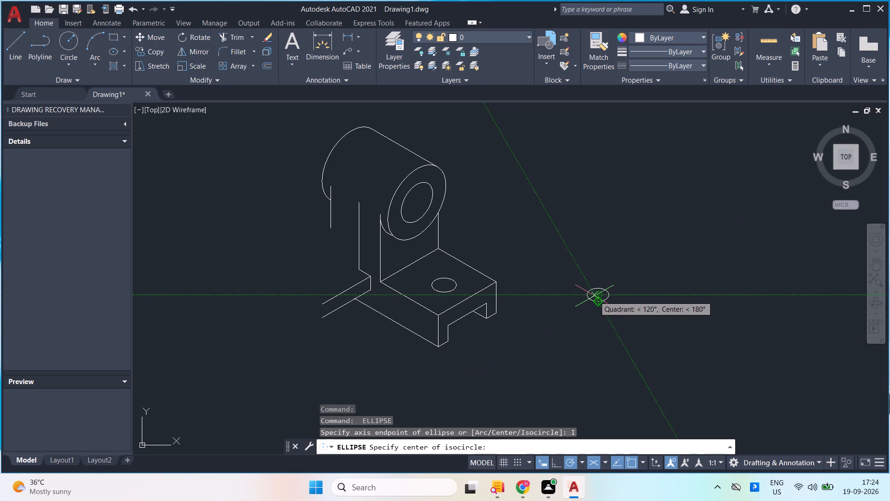
{"action": "scroll", "coordinate": [594, 296], "scroll_direction": "up", "scroll_amount": 2}
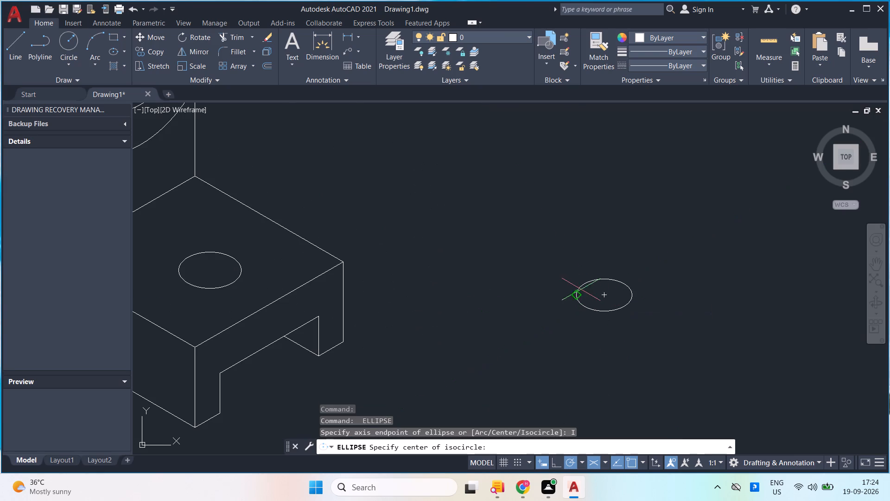
{"action": "left_click", "coordinate": [601, 294]}
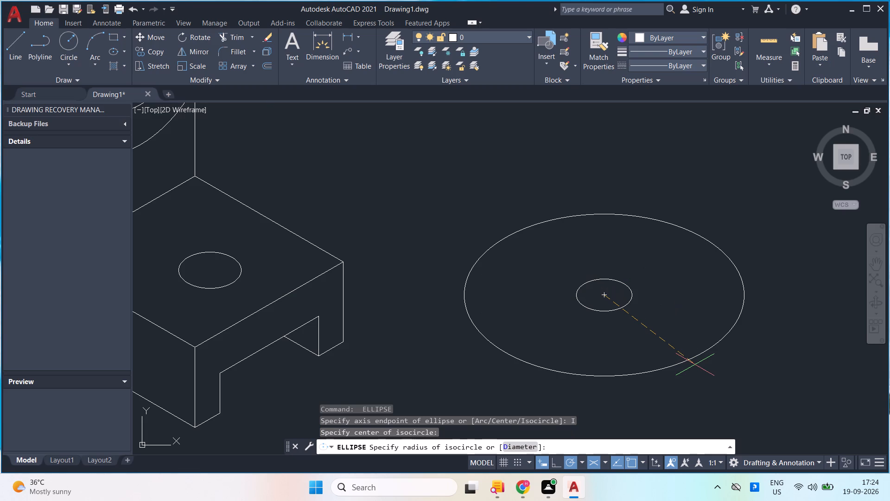
{"action": "type", "text": "32"}
{"action": "key", "text": "Return"}
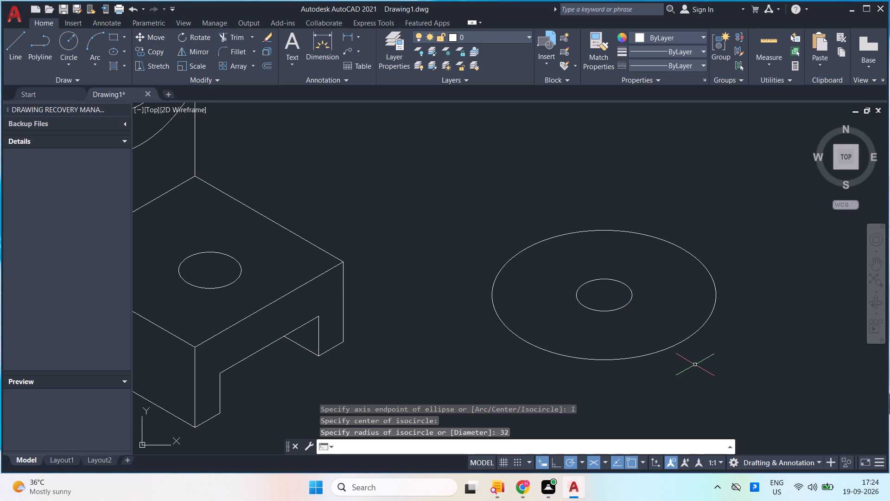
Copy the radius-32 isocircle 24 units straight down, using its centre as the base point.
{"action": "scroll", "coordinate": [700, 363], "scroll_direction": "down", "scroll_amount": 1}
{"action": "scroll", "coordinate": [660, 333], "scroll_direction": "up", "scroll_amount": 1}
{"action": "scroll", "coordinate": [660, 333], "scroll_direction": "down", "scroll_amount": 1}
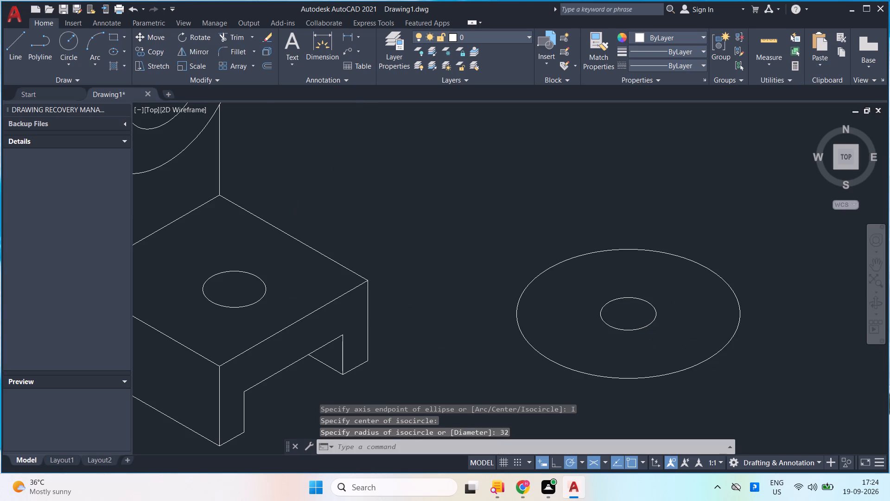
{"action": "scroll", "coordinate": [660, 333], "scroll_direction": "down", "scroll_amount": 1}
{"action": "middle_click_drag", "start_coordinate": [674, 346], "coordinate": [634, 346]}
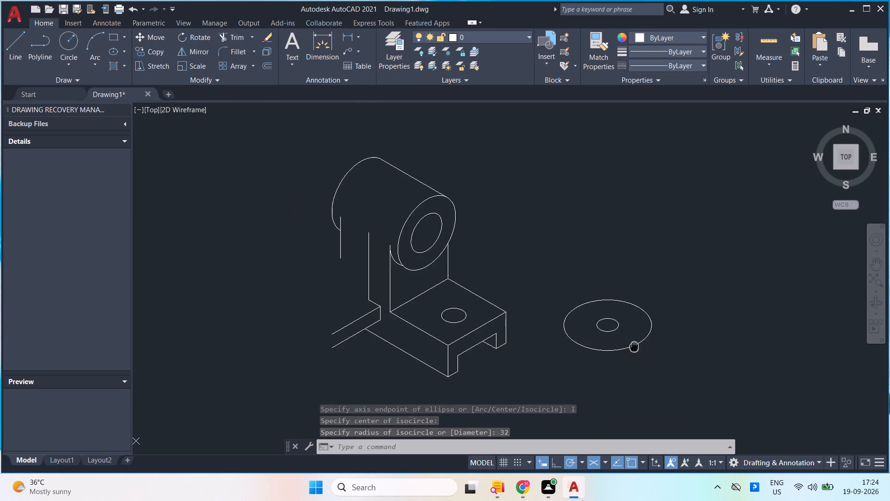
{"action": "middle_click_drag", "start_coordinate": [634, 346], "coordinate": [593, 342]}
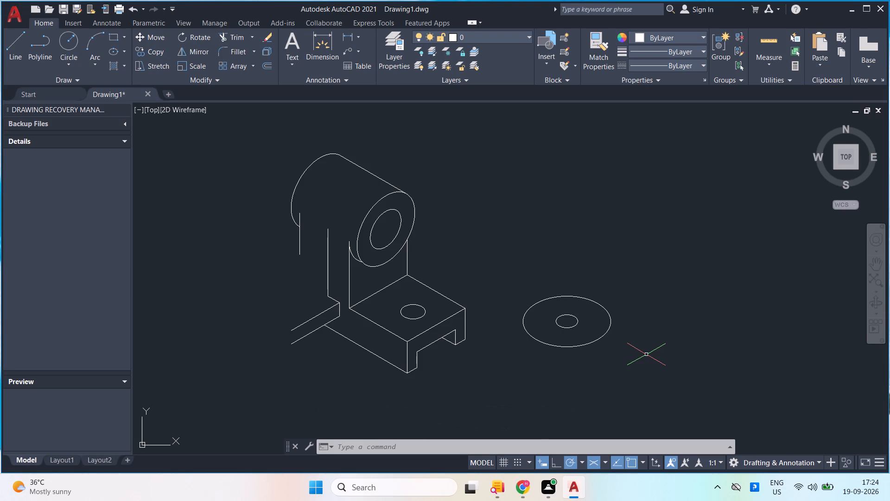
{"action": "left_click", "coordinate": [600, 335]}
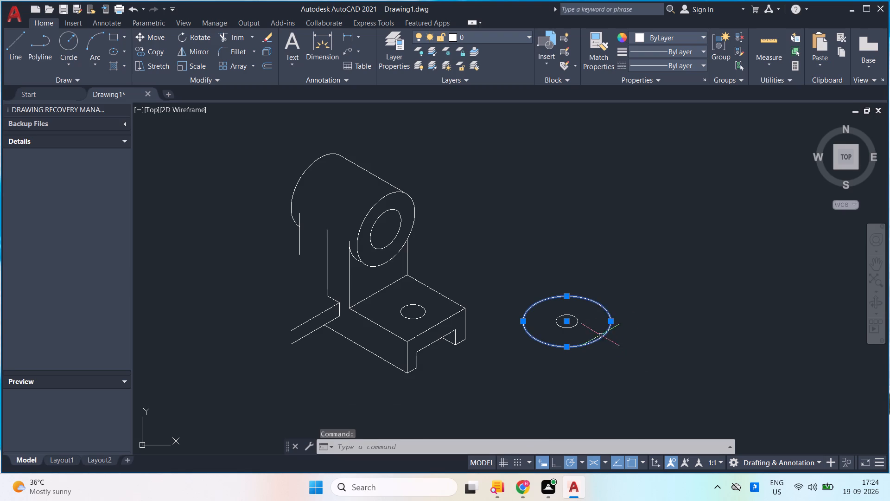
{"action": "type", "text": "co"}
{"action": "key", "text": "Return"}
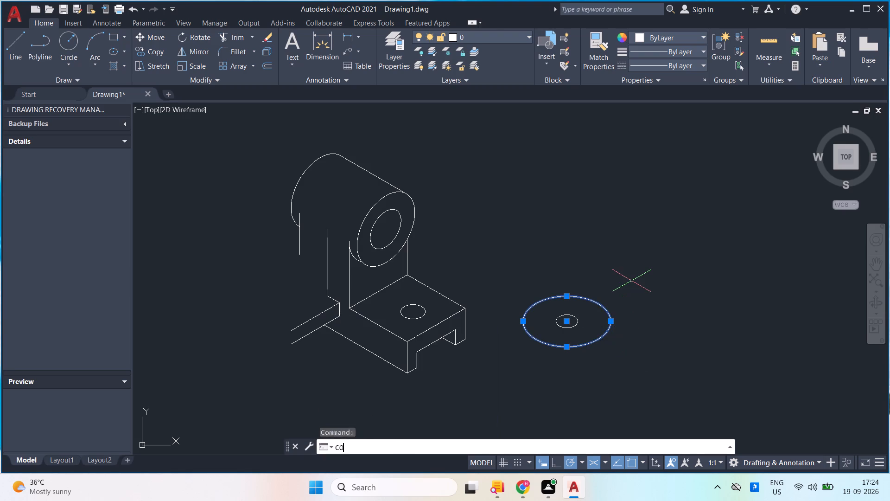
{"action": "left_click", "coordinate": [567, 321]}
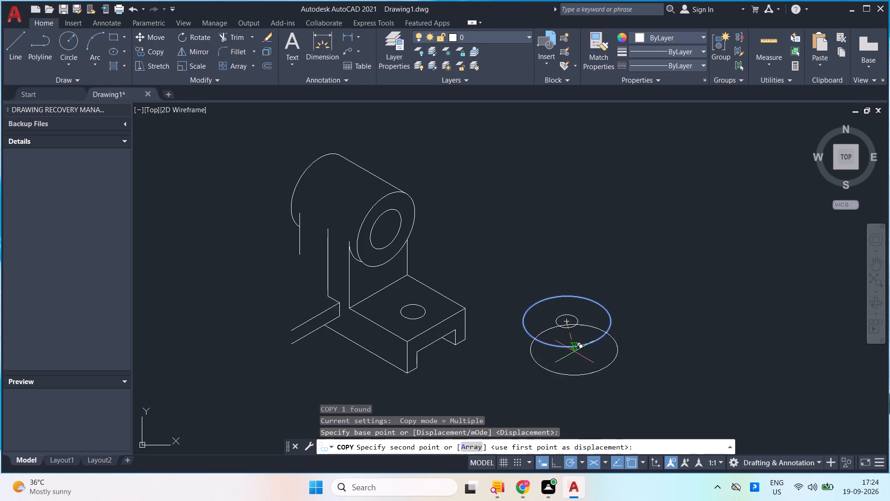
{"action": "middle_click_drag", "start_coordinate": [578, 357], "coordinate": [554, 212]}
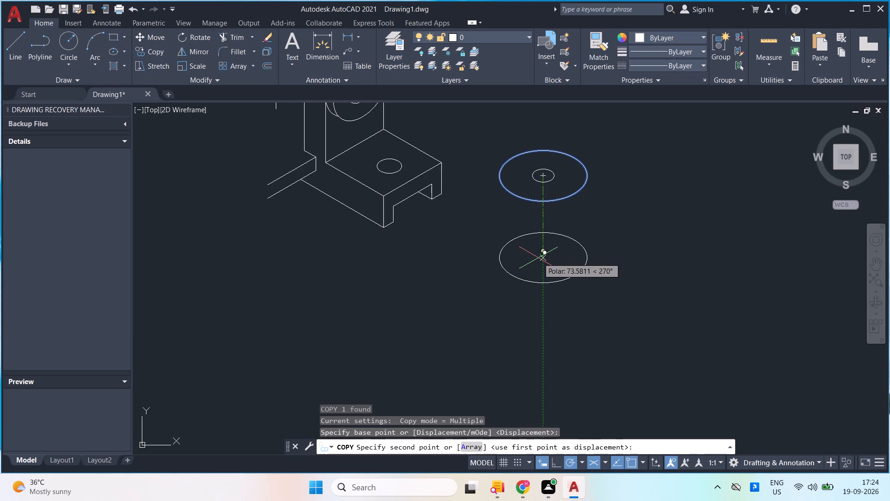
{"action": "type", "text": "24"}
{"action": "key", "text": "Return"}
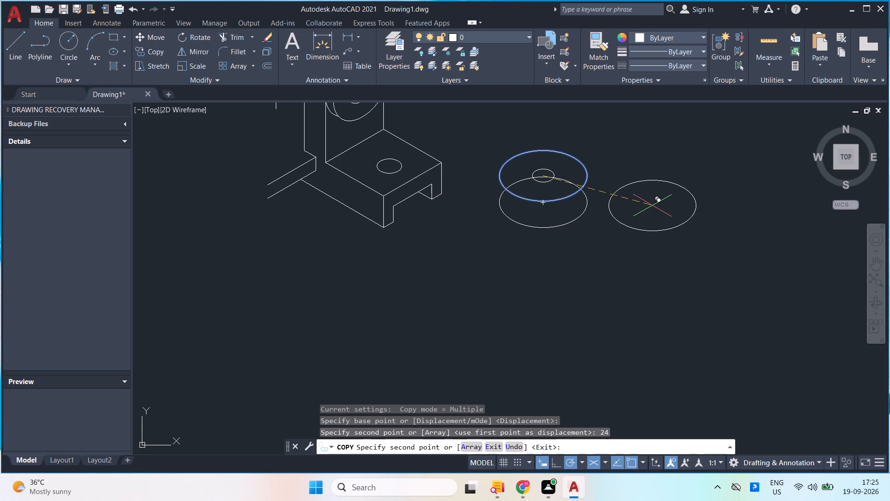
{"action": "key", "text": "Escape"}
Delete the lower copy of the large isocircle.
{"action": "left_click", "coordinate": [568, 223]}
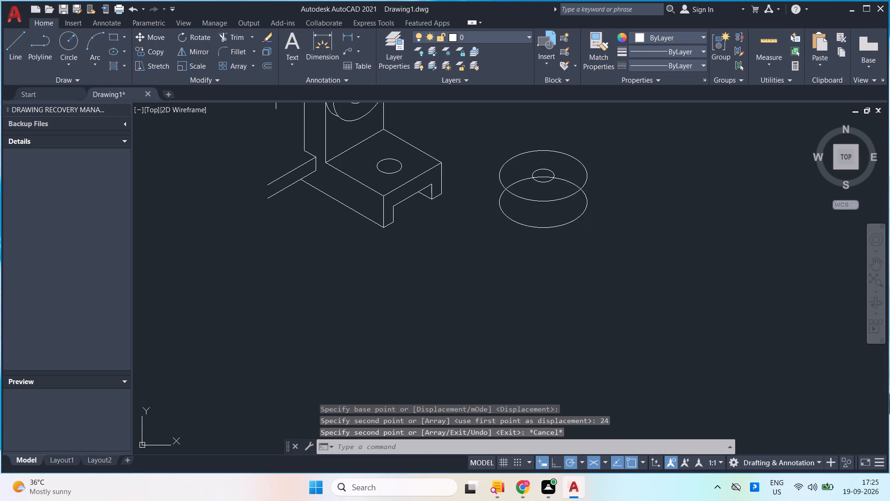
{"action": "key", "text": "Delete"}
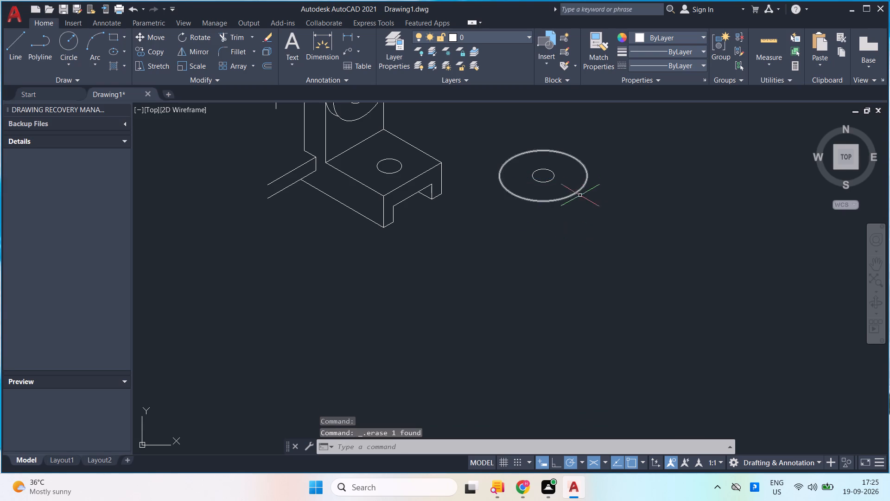
Copy the large isocircle from its centre 24 units straight down to form the disc's bottom rim.
{"action": "left_click", "coordinate": [575, 192]}
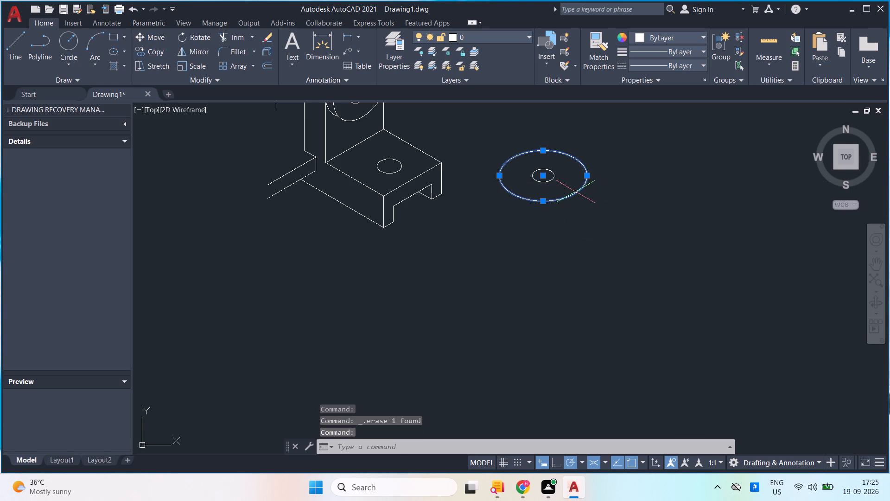
{"action": "key", "text": "c"}
{"action": "key", "text": "o"}
{"action": "key", "text": "Return"}
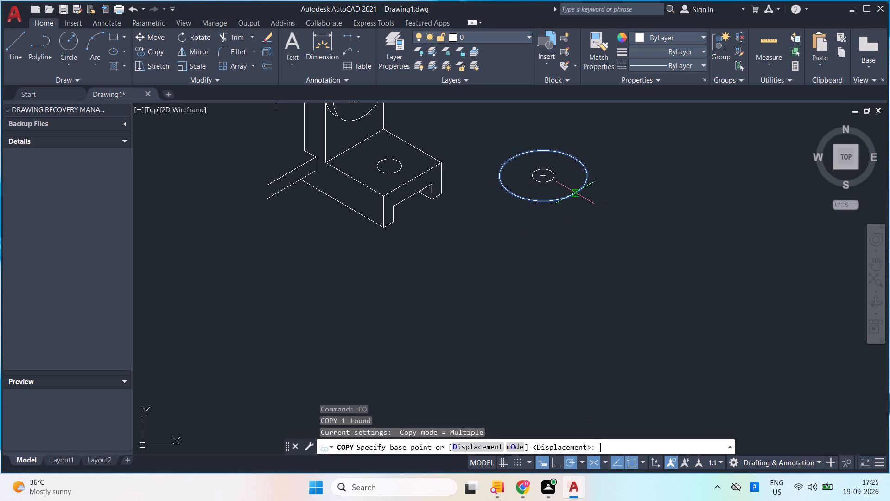
{"action": "left_click", "coordinate": [541, 174]}
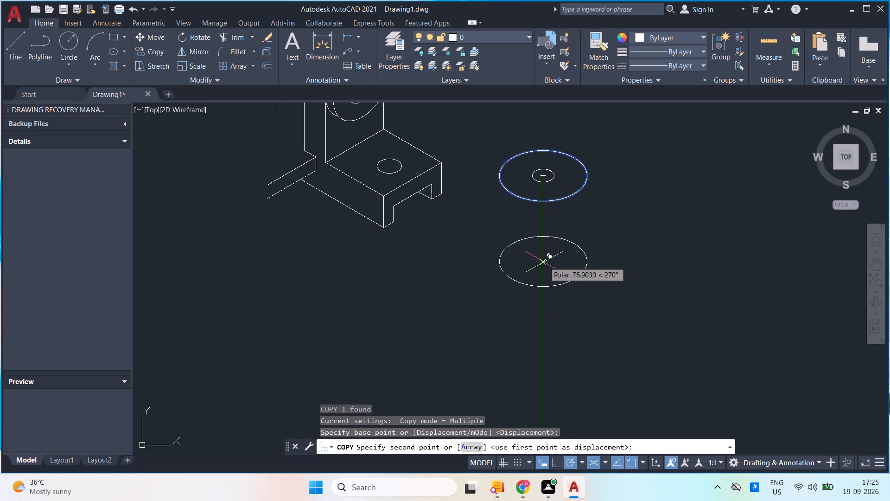
{"action": "type", "text": "24"}
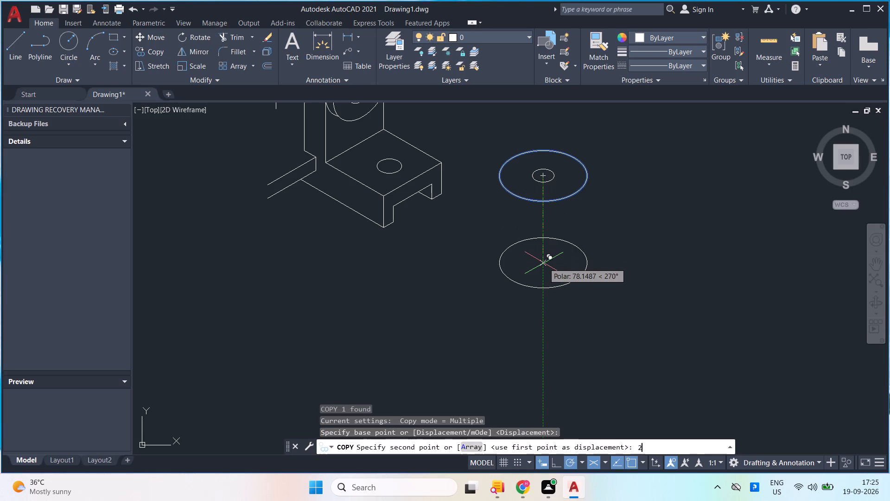
{"action": "key", "text": "Return"}
{"action": "key", "text": "Return"}
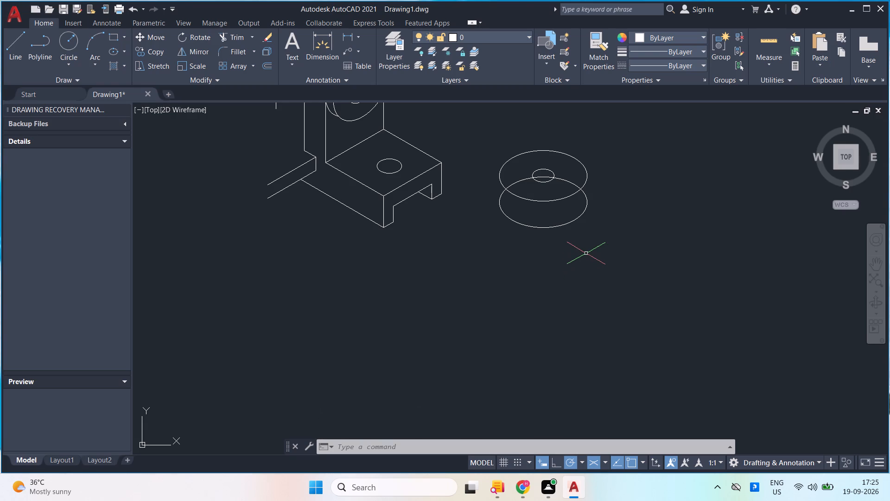
Trim the hidden upper arc of the bottom isocircle, including the piece inside the small centre hole.
{"action": "type", "text": "tr"}
{"action": "key", "text": "Return"}
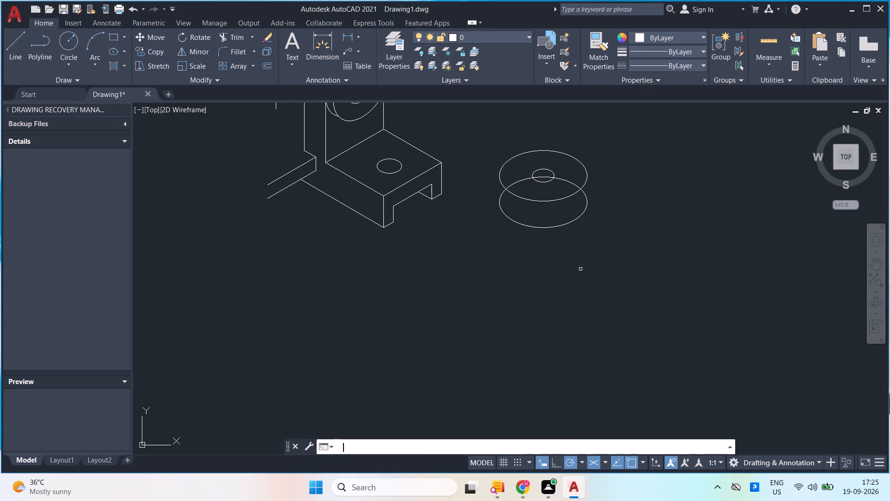
{"action": "left_click", "coordinate": [515, 185]}
{"action": "left_click", "coordinate": [567, 180]}
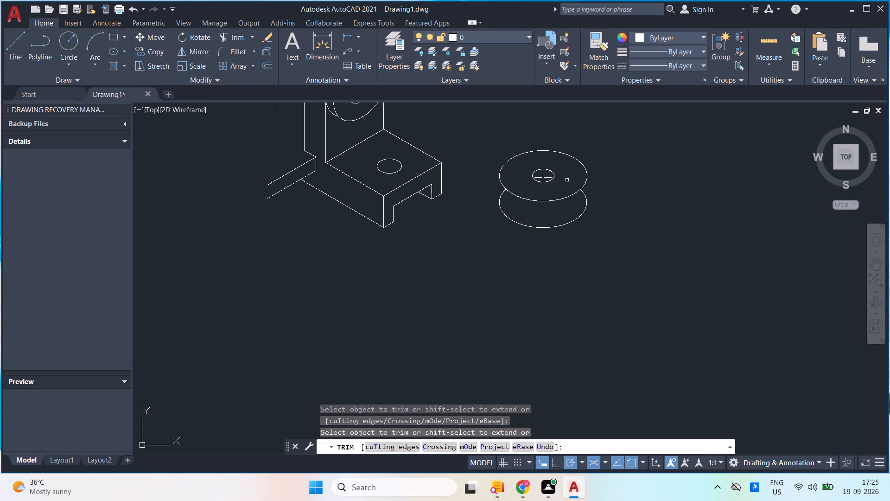
{"action": "left_click", "coordinate": [544, 176]}
{"action": "key", "text": "Escape"}
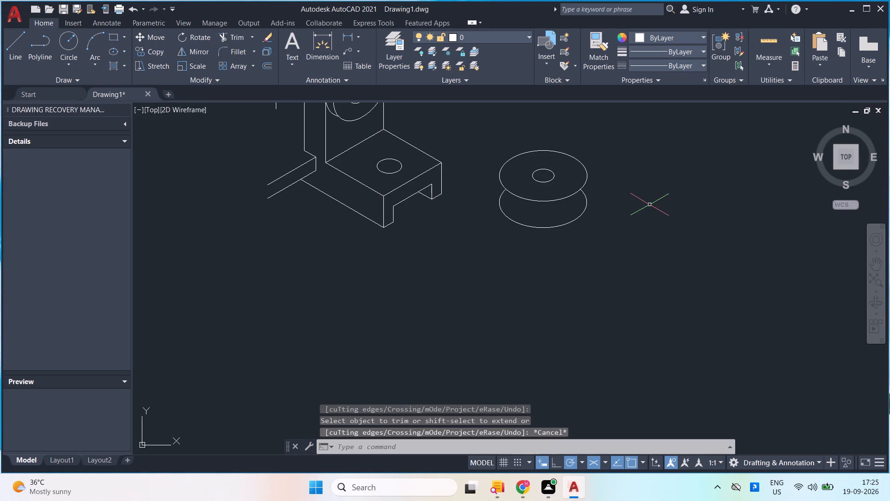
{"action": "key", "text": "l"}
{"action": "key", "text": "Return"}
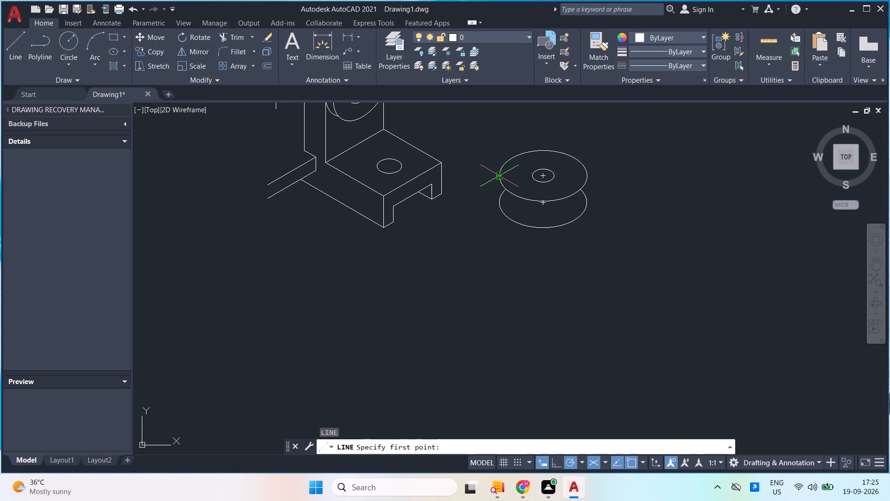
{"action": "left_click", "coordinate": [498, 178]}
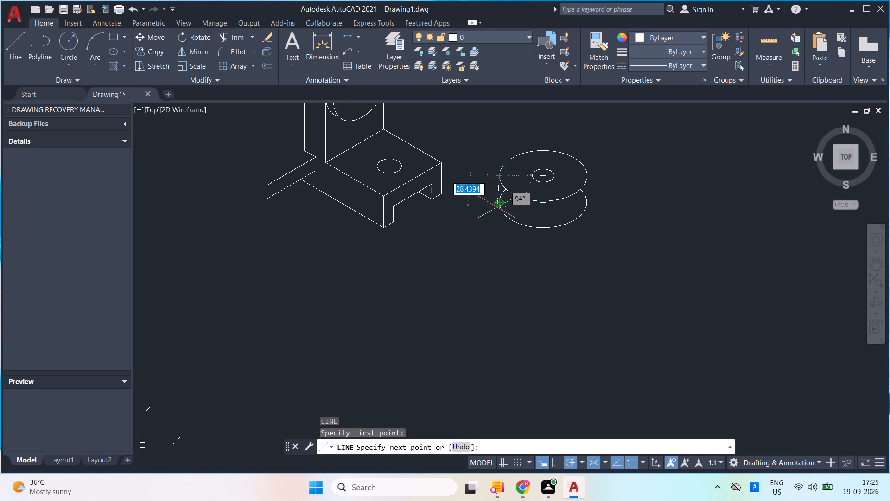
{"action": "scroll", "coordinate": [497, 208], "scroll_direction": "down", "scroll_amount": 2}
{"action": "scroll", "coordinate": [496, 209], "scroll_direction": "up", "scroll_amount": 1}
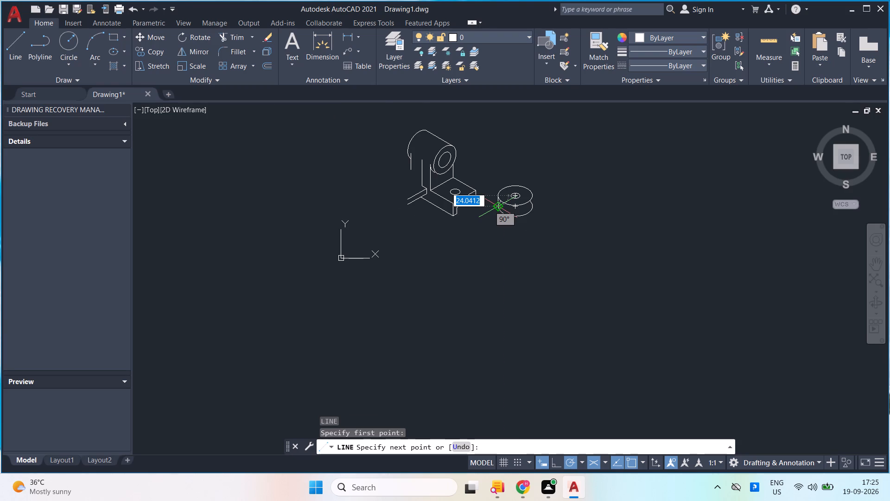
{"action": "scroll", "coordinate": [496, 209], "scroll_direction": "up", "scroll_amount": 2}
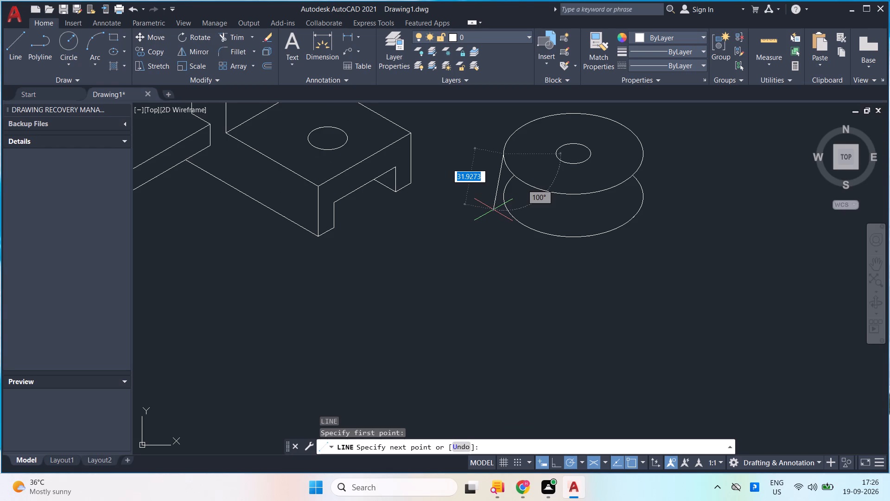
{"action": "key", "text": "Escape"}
Delete the trimmed arc that forms the disc's bottom rim.
{"action": "left_click", "coordinate": [523, 224]}
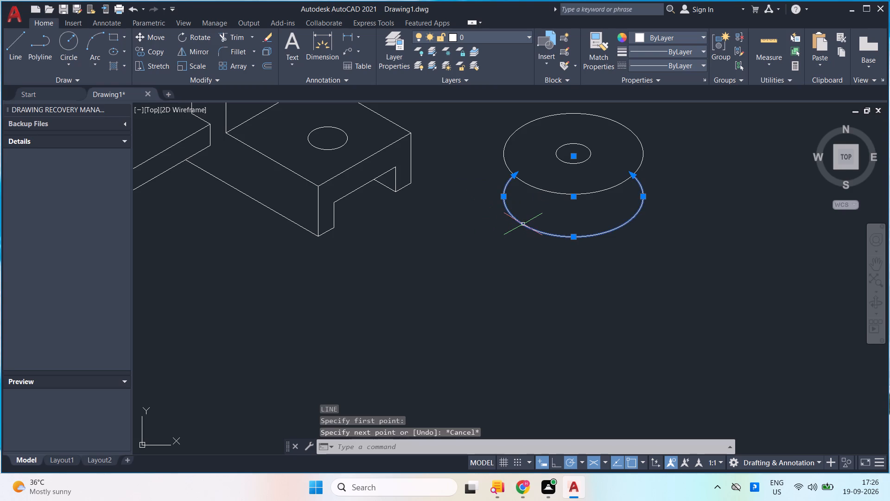
{"action": "key", "text": "Delete"}
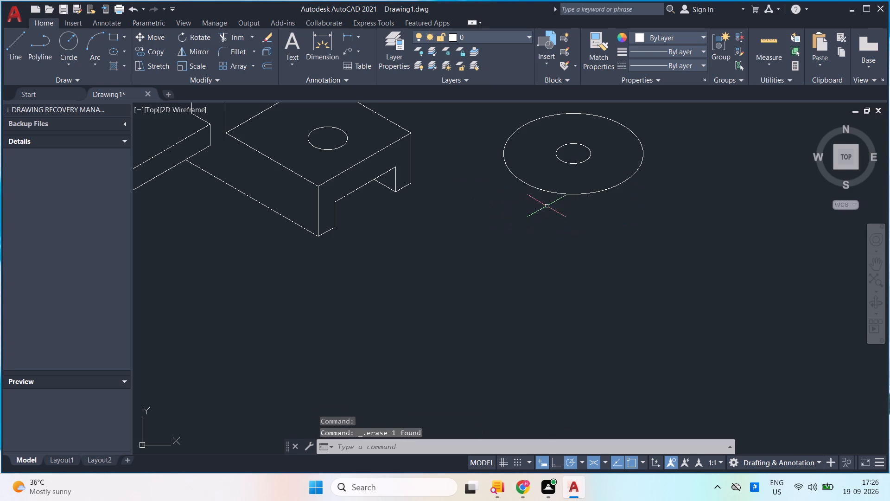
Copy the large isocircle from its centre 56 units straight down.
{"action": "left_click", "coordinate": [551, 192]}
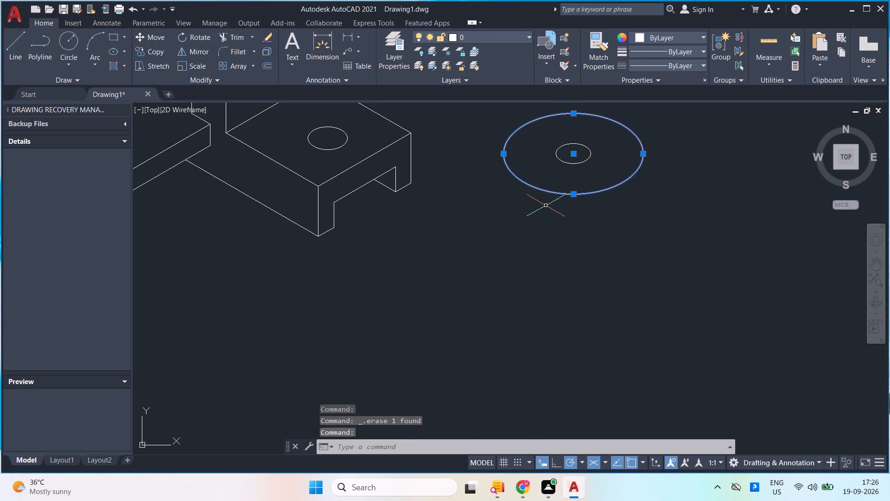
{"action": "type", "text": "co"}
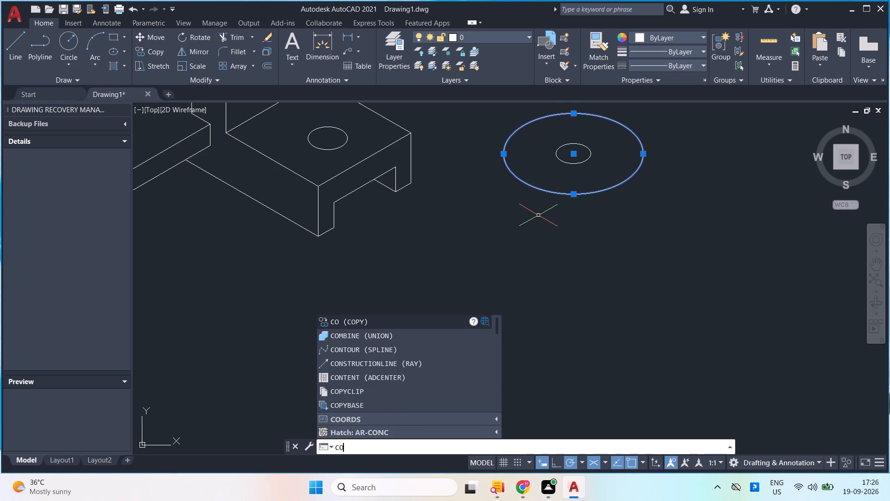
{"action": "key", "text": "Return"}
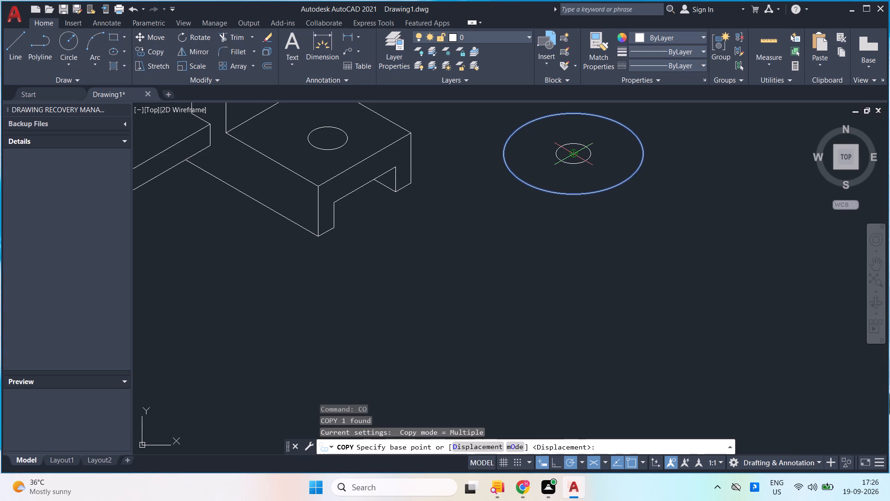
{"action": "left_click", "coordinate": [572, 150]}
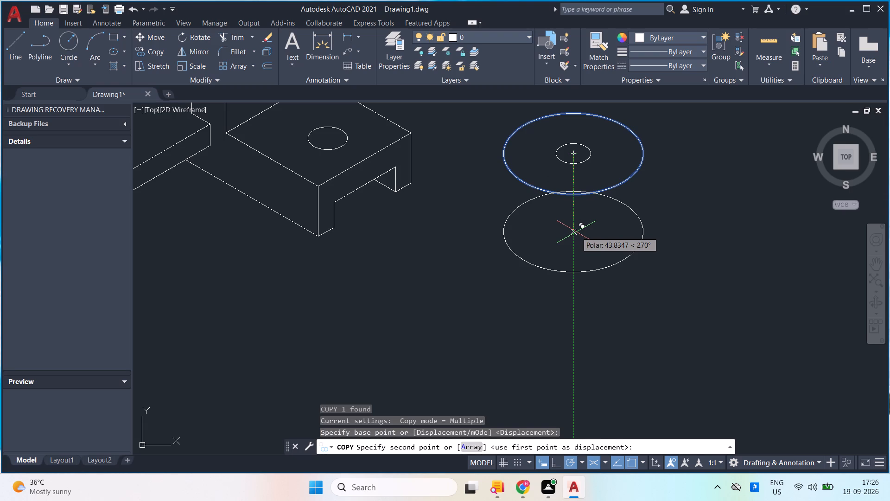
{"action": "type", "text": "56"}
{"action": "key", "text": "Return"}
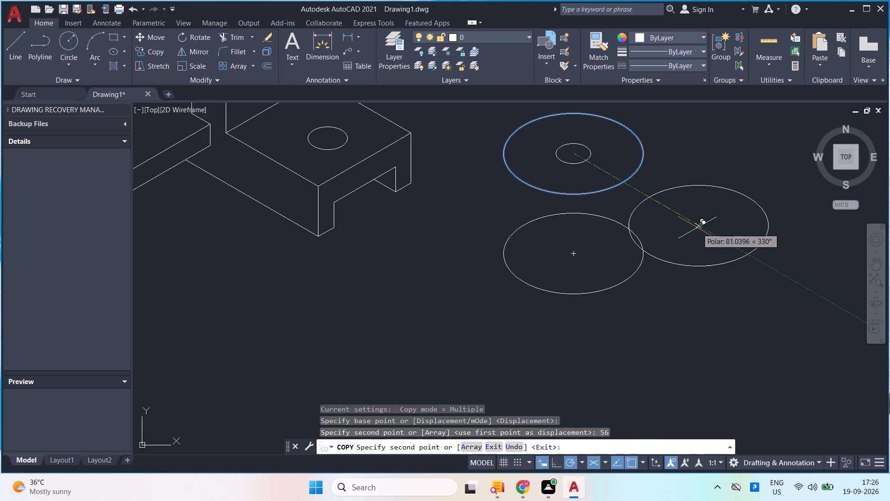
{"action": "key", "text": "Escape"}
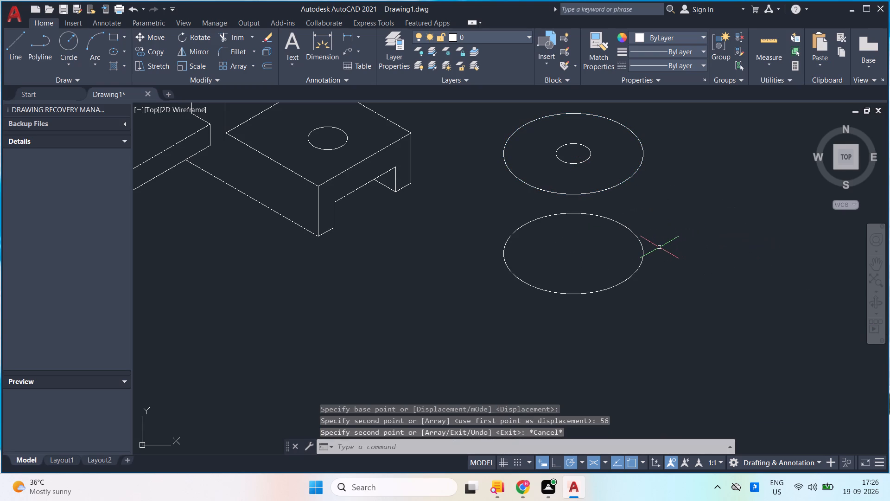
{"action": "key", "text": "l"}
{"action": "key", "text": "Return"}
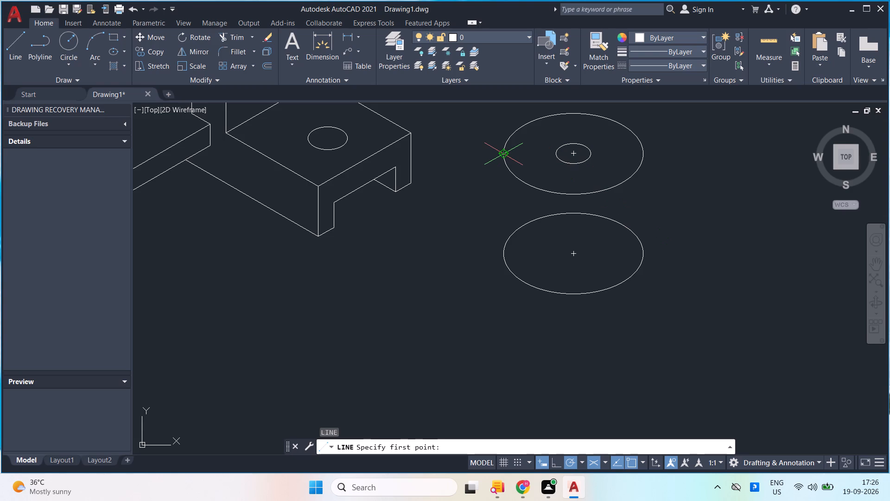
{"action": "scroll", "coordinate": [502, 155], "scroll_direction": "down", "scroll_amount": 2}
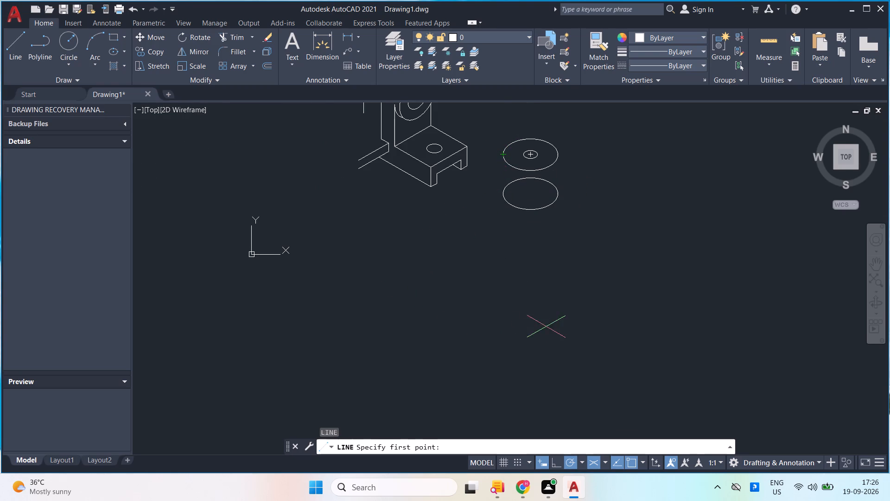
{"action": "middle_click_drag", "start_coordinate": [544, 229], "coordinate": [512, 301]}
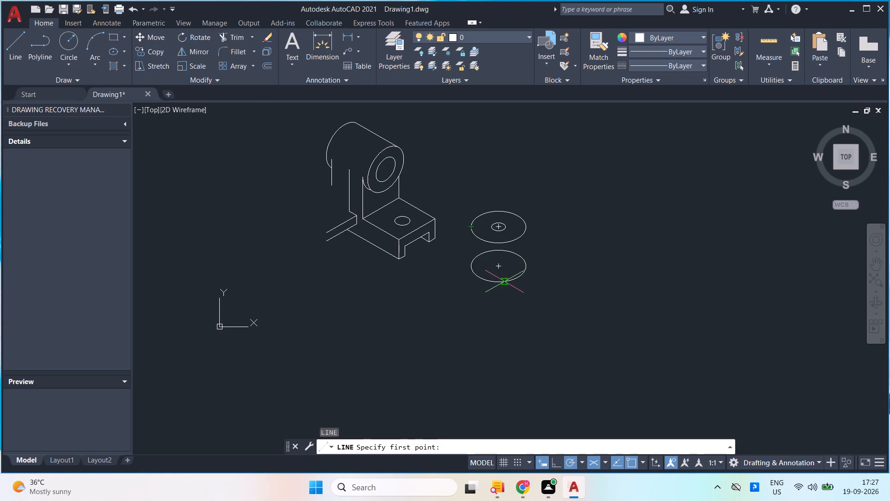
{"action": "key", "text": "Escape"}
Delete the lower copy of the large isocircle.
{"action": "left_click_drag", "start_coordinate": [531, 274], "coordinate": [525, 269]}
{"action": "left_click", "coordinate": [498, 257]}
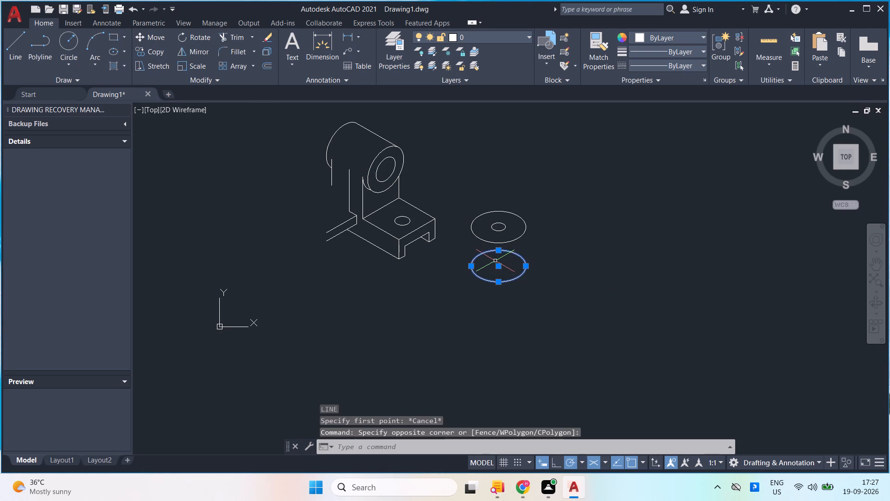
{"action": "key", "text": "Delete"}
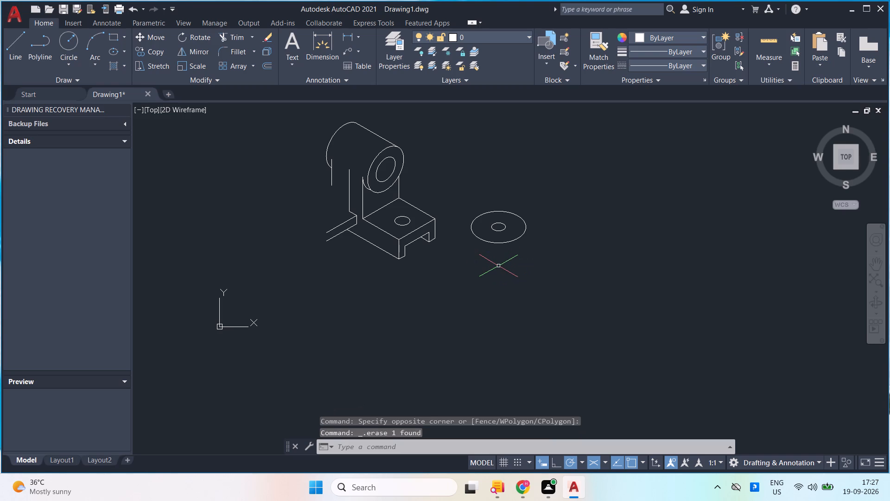
Copy the large isocircle from its centre 24 units straight down to form the disc's bottom rim.
{"action": "left_click", "coordinate": [524, 235]}
{"action": "type", "text": "co"}
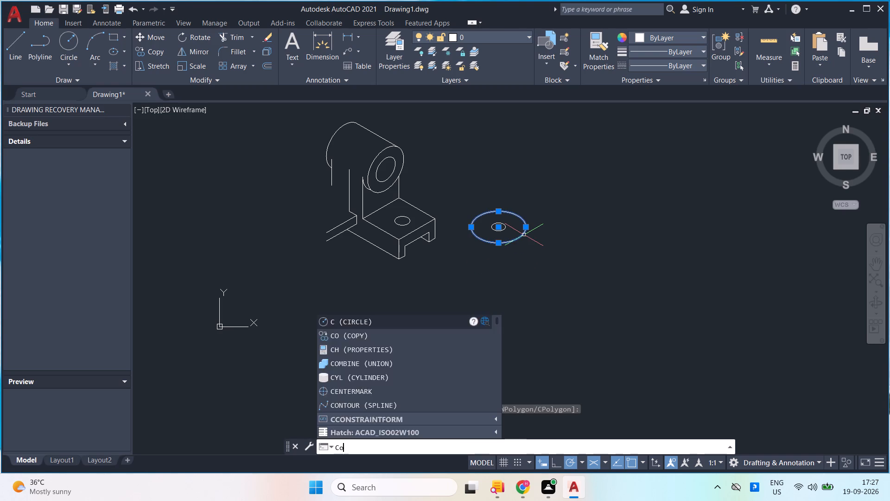
{"action": "key", "text": "Return"}
{"action": "scroll", "coordinate": [501, 229], "scroll_direction": "up", "scroll_amount": 2}
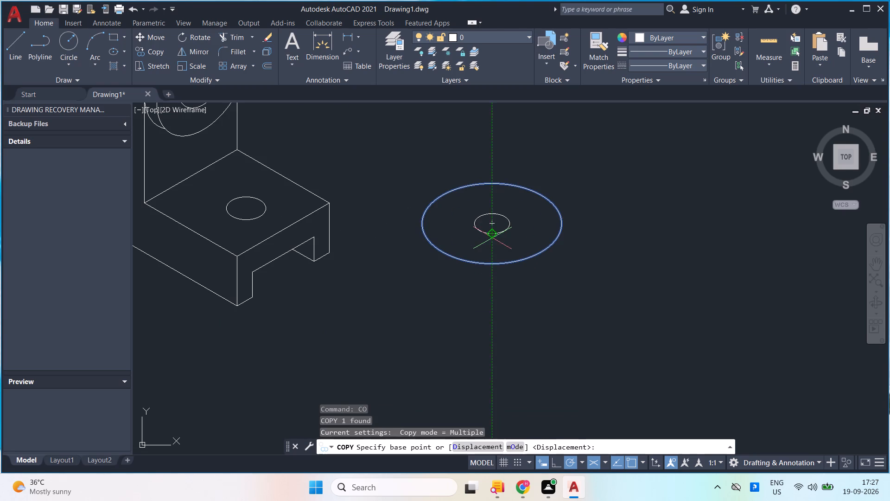
{"action": "left_click", "coordinate": [492, 224]}
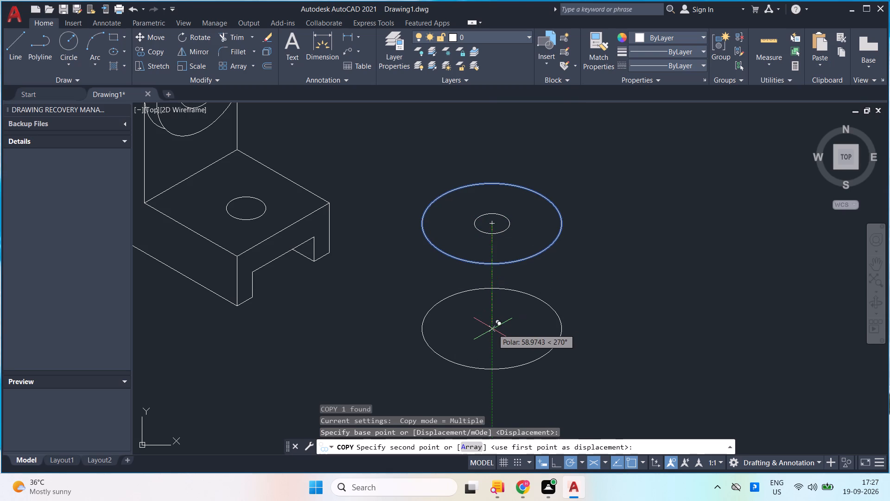
{"action": "type", "text": "24"}
{"action": "key", "text": "Return"}
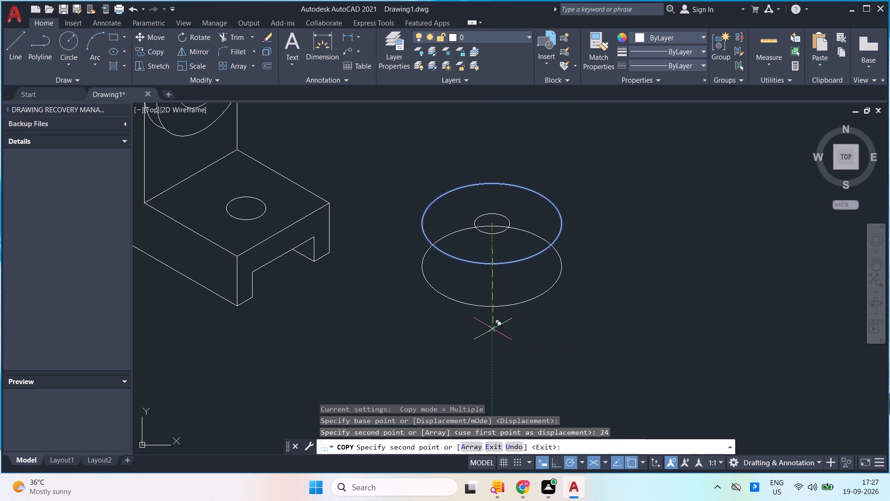
{"action": "key", "text": "Return"}
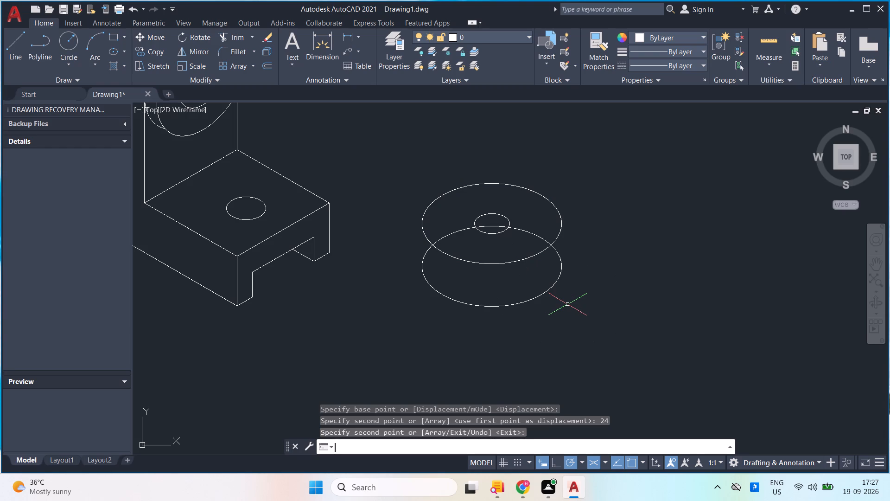
Draw the disc's vertical side line joining the left quadrants of the top and bottom isocircles.
{"action": "key", "text": "l"}
{"action": "key", "text": "Return"}
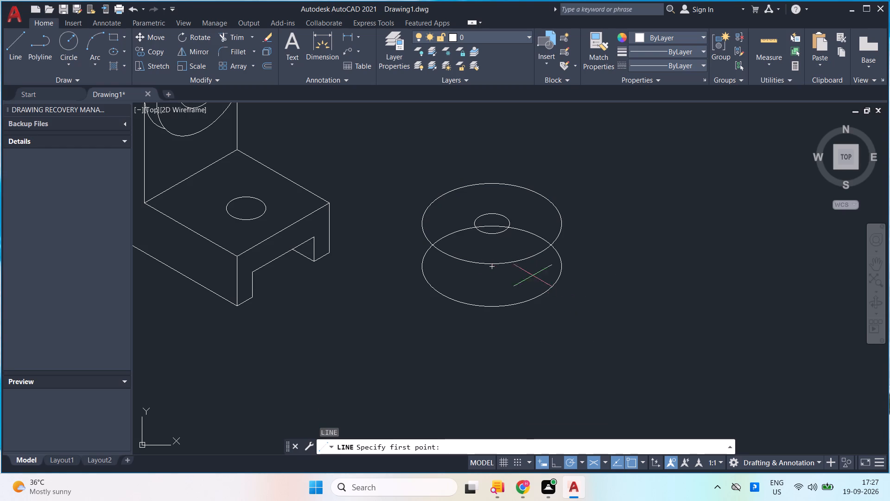
{"action": "left_click", "coordinate": [423, 221]}
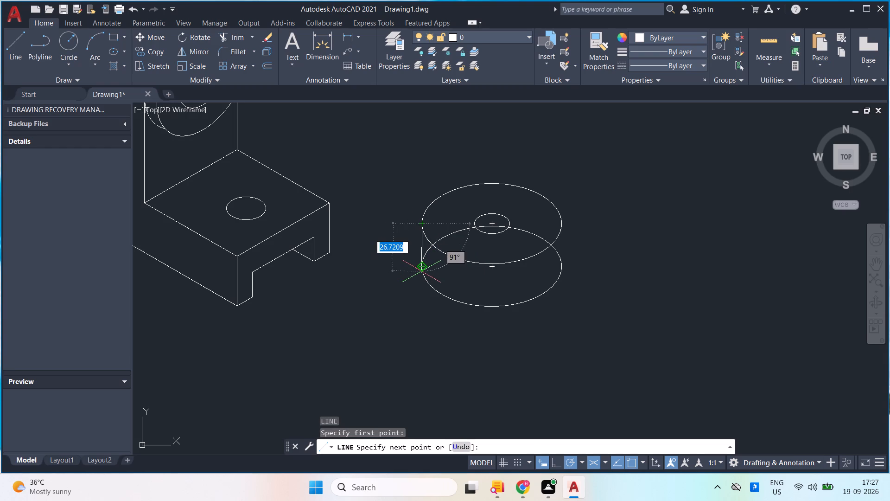
{"action": "left_click", "coordinate": [421, 271]}
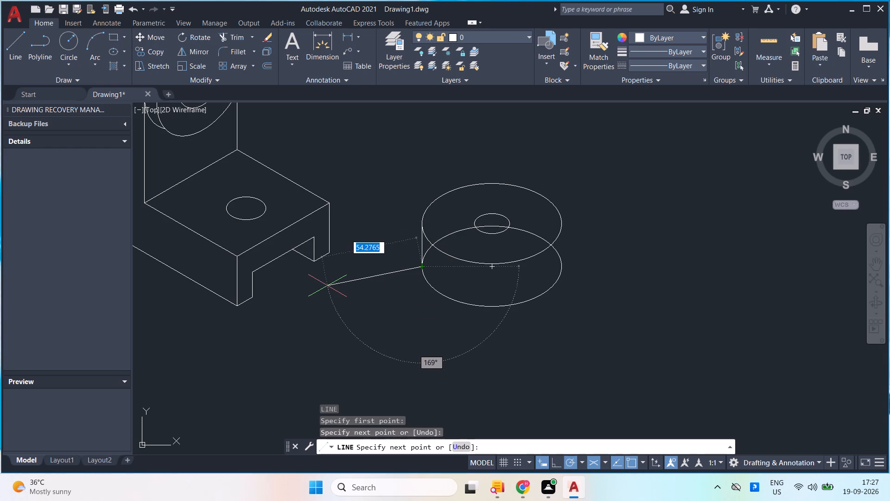
{"action": "key", "text": "space"}
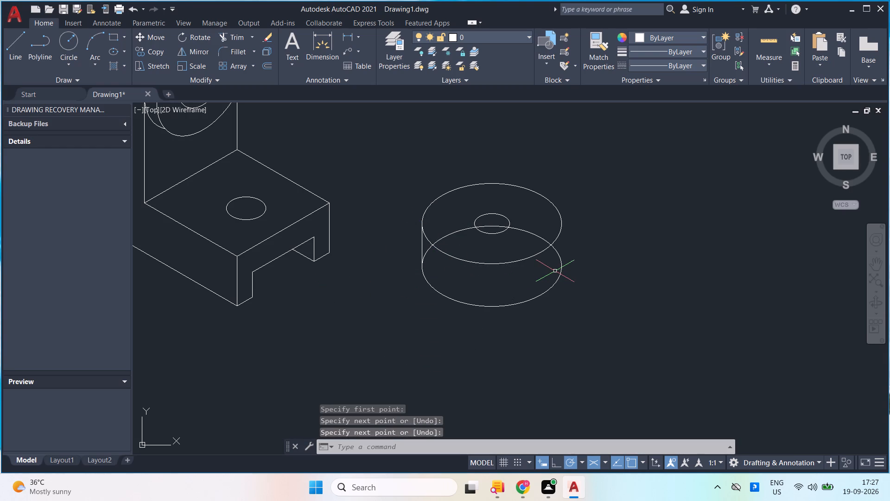
Trim the bottom isocircle's hidden upper arc, including the pieces inside the centre hole and beside the left side line.
{"action": "key", "text": "t"}
{"action": "key", "text": "r"}
{"action": "key", "text": "Return"}
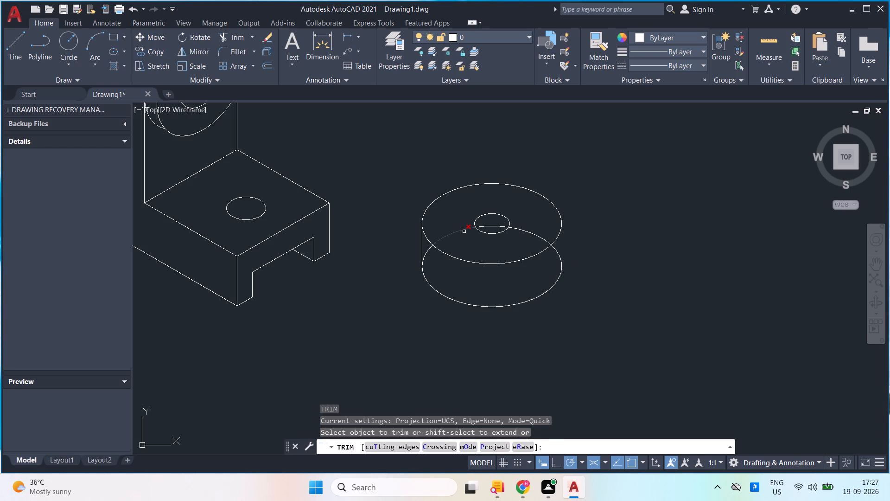
{"action": "left_click", "coordinate": [464, 231]}
{"action": "left_click", "coordinate": [429, 251]}
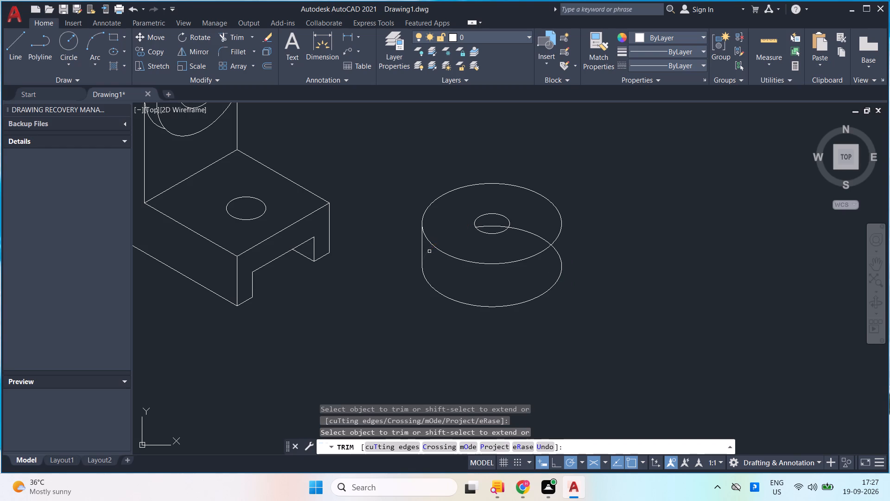
{"action": "left_click", "coordinate": [491, 225]}
{"action": "left_click", "coordinate": [534, 232]}
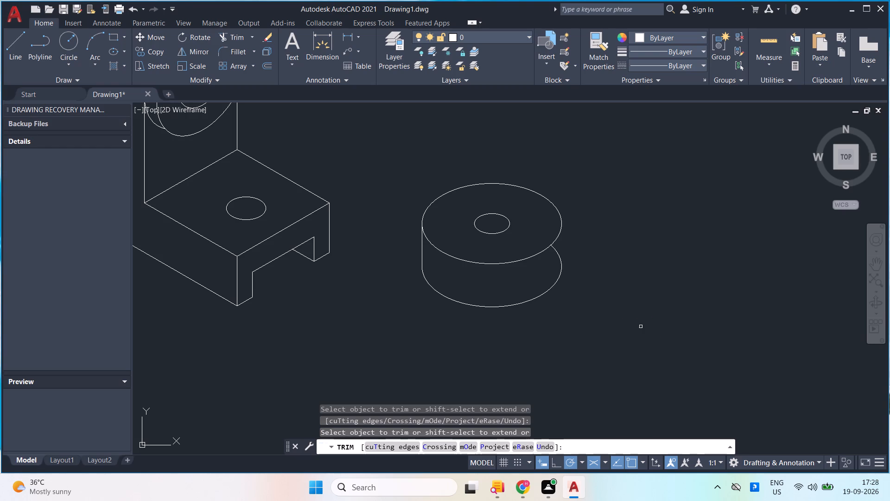
{"action": "key", "text": "Escape"}
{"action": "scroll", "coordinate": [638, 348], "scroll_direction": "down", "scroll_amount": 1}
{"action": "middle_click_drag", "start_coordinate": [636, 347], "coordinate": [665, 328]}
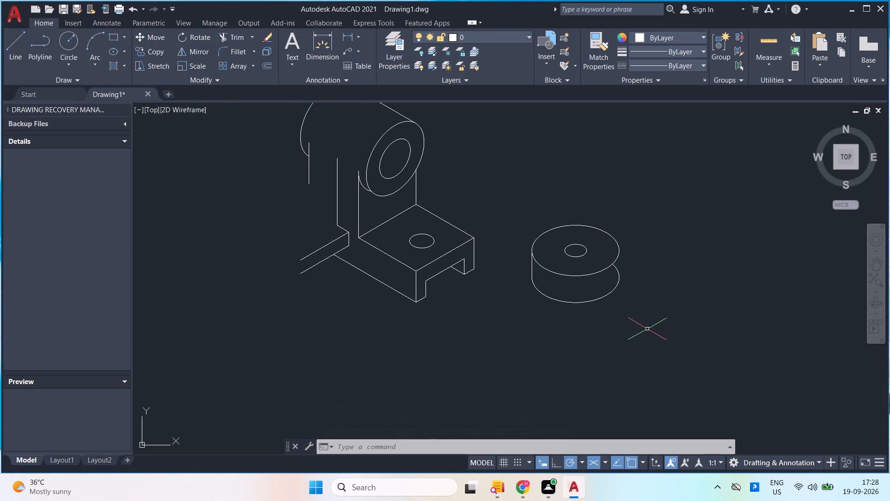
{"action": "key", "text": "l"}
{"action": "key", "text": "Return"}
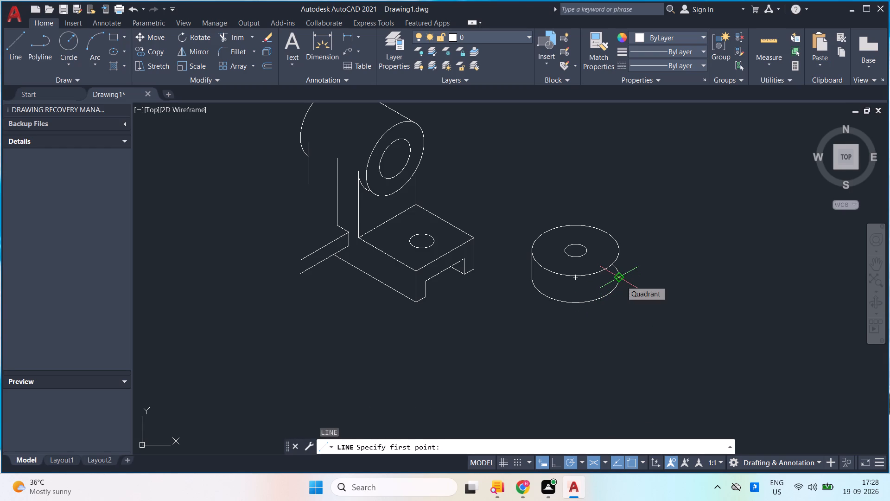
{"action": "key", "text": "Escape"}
Copy the whole disc from a point on its bottom rim's right side to the free end of the bracket arm's lower line.
{"action": "left_click_drag", "start_coordinate": [670, 315], "coordinate": [646, 303]}
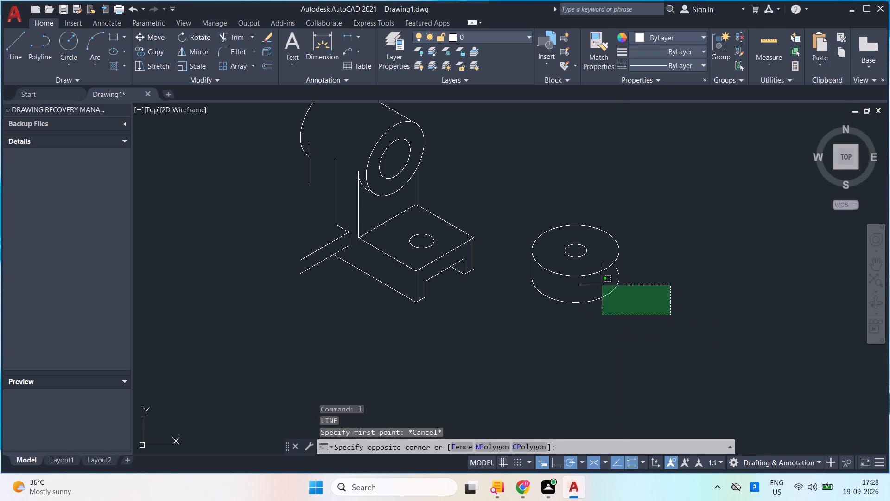
{"action": "left_click", "coordinate": [515, 194]}
{"action": "key", "text": "c"}
{"action": "key", "text": "o"}
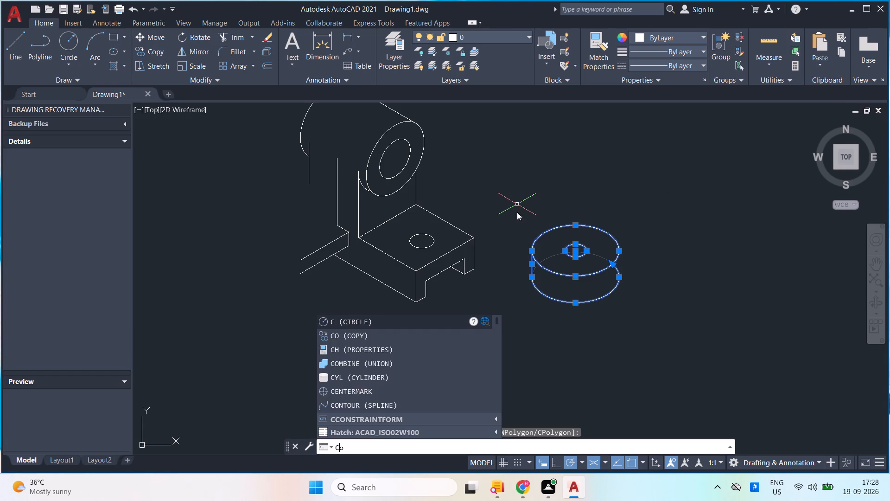
{"action": "left_click", "coordinate": [432, 318]}
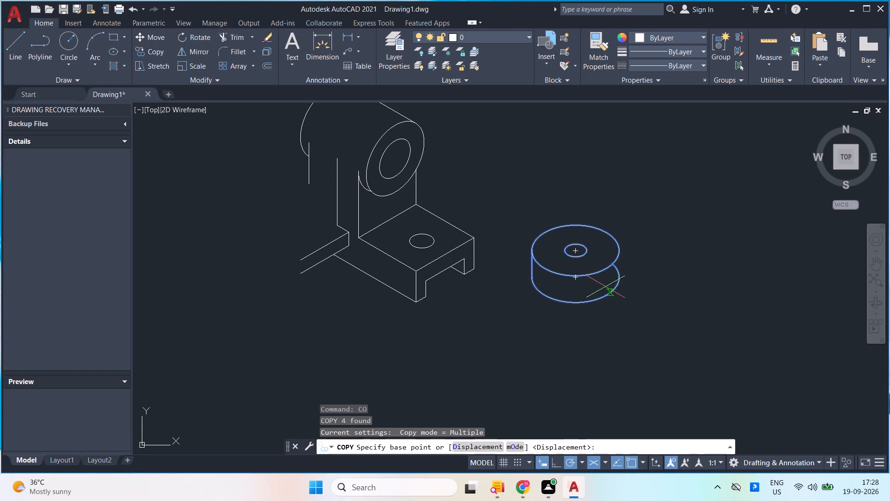
{"action": "left_click", "coordinate": [618, 285]}
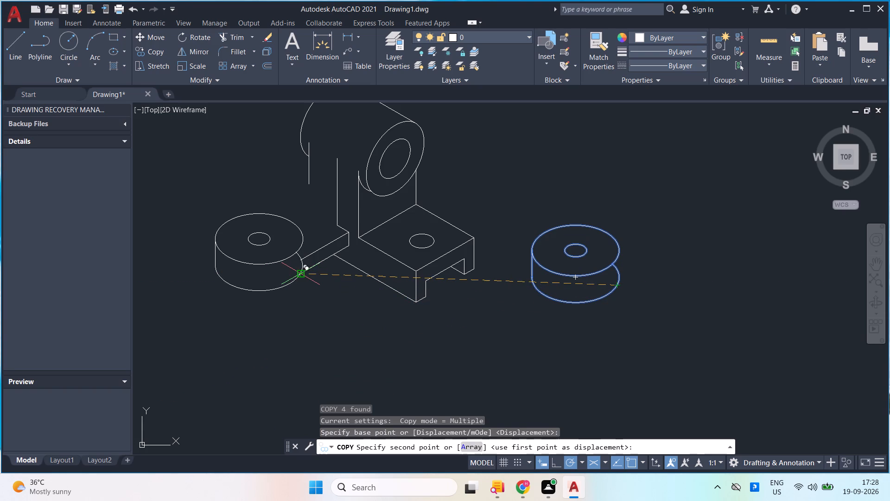
{"action": "left_click", "coordinate": [302, 277]}
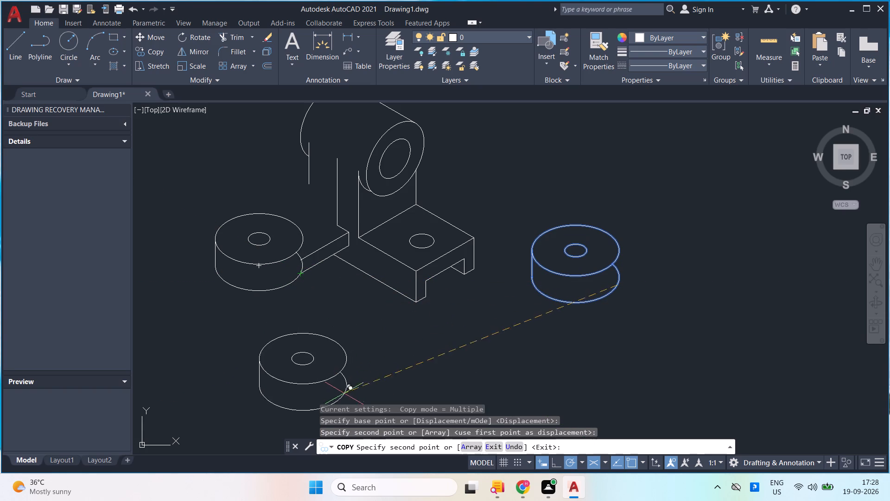
{"action": "key", "text": "Escape"}
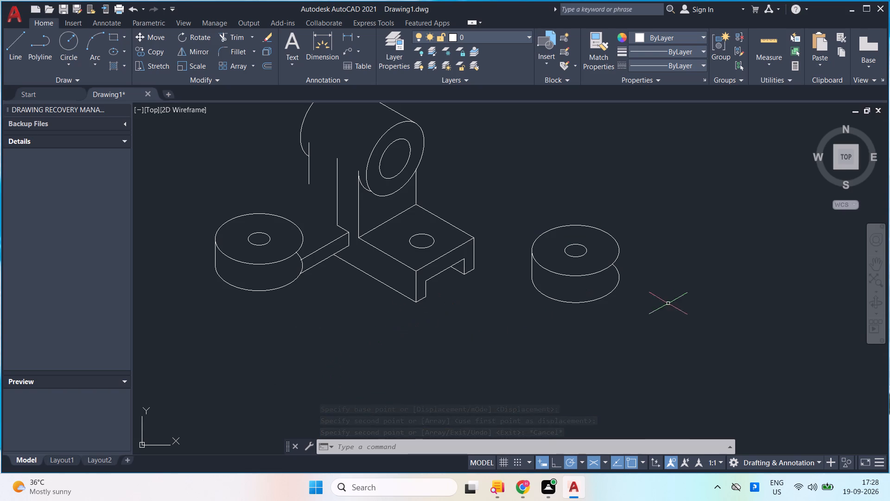
Select the entire original disc standing apart from the bracket.
{"action": "left_click_drag", "start_coordinate": [646, 324], "coordinate": [541, 276]}
{"action": "left_click", "coordinate": [535, 202]}
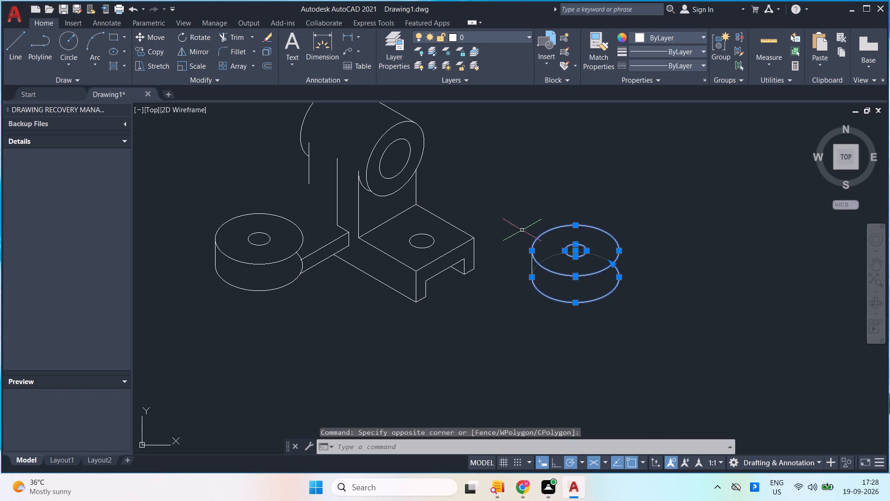
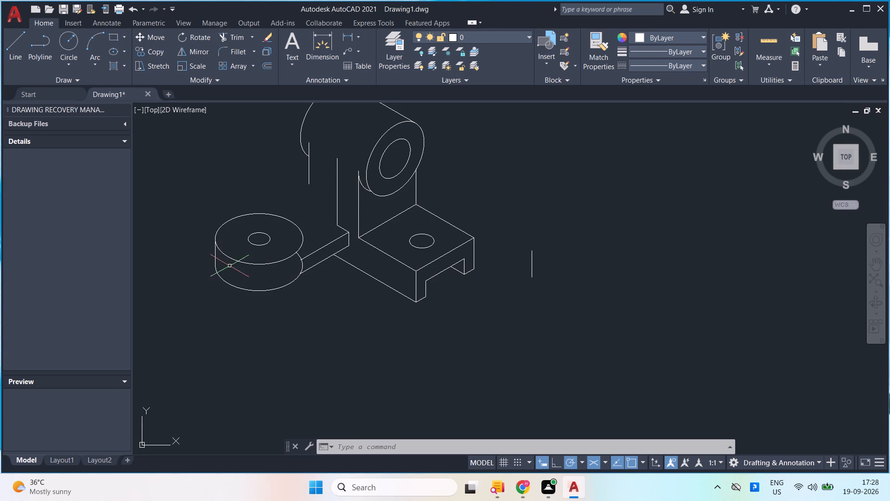
Copy the disc's bottom rim arc from the end of the arm's lower line up to the end of its upper line.
{"action": "left_click", "coordinate": [260, 289]}
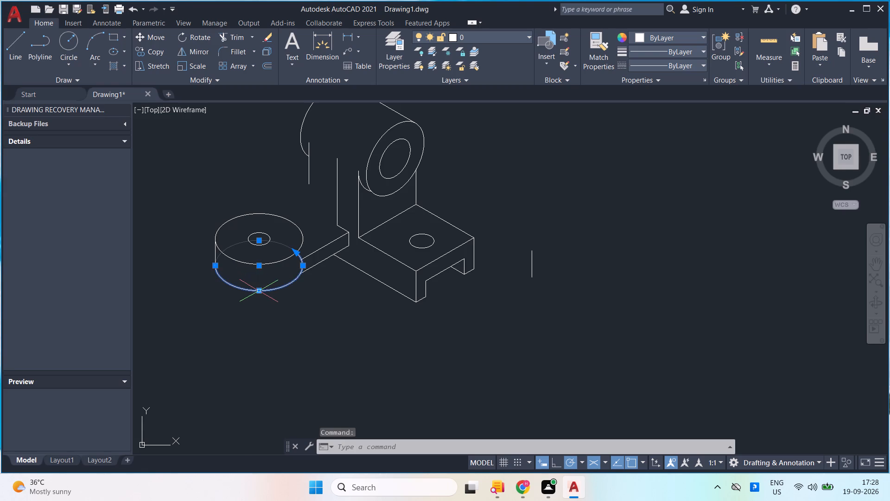
{"action": "type", "text": "co"}
{"action": "key", "text": "Return"}
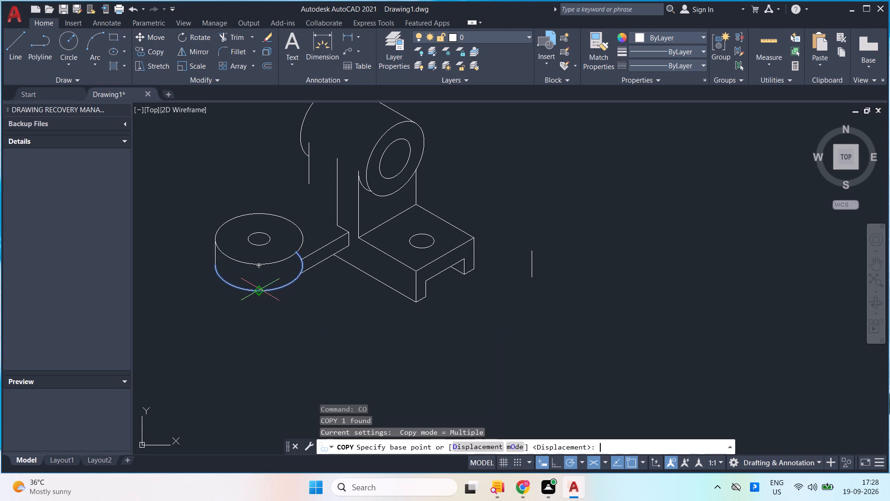
{"action": "left_click", "coordinate": [296, 274]}
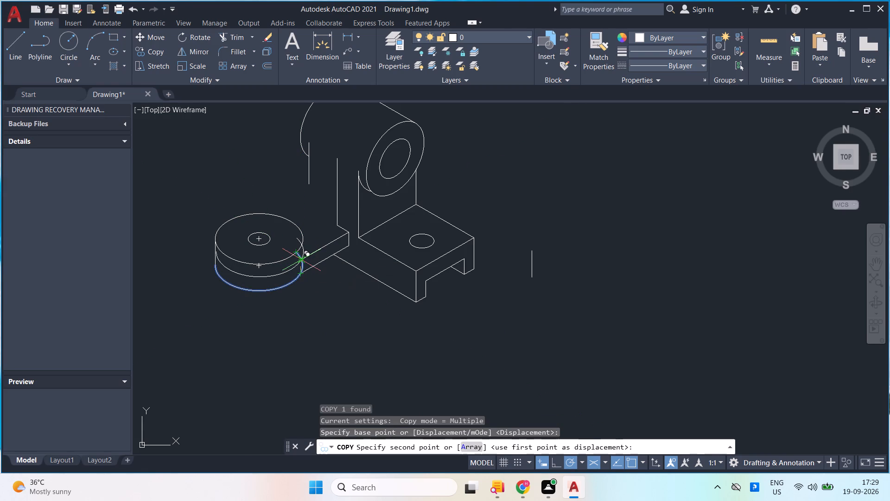
{"action": "scroll", "coordinate": [315, 255], "scroll_direction": "up", "scroll_amount": 3}
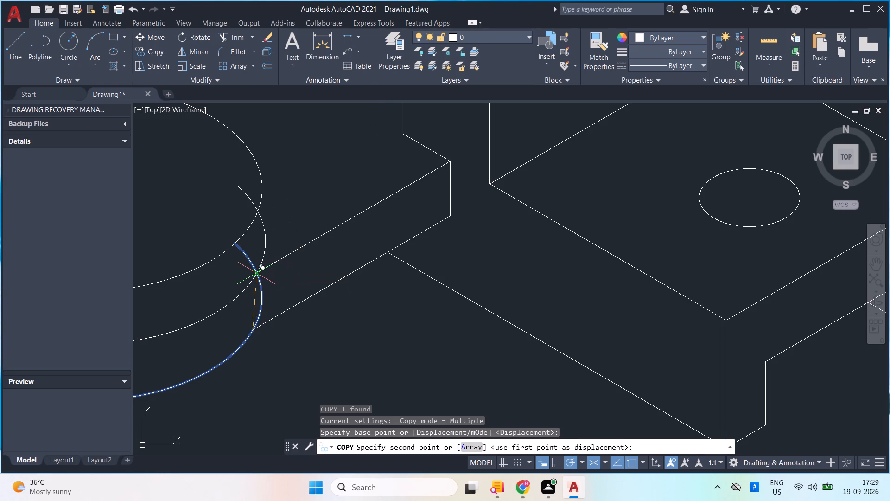
{"action": "left_click", "coordinate": [256, 276]}
{"action": "key", "text": "Escape"}
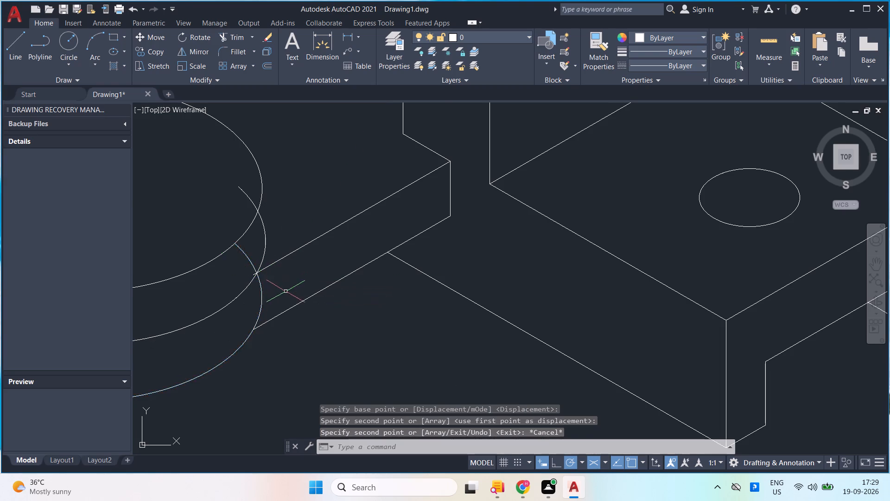
Trim the copied arc where it crosses the disc, and the bottom rim piece between the arm's two lines.
{"action": "scroll", "coordinate": [286, 291], "scroll_direction": "down", "scroll_amount": 3}
{"action": "scroll", "coordinate": [288, 286], "scroll_direction": "up", "scroll_amount": 1}
{"action": "type", "text": "tr"}
{"action": "key", "text": "Return"}
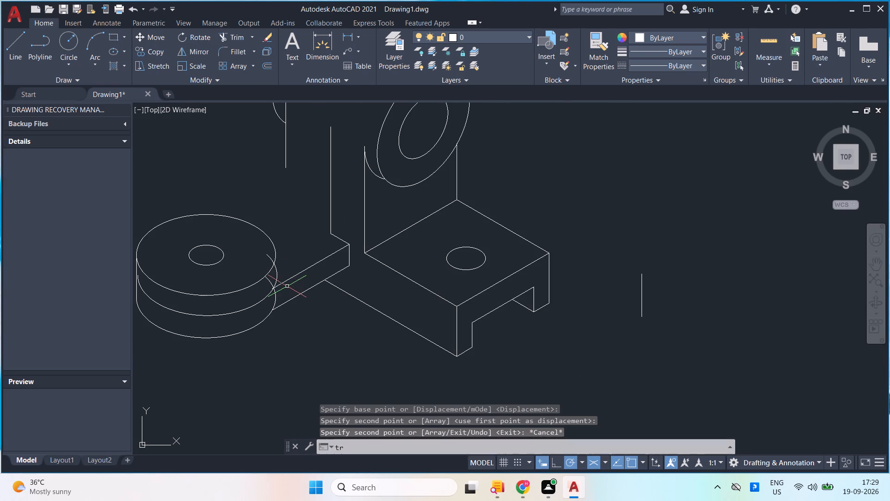
{"action": "left_click", "coordinate": [252, 308]}
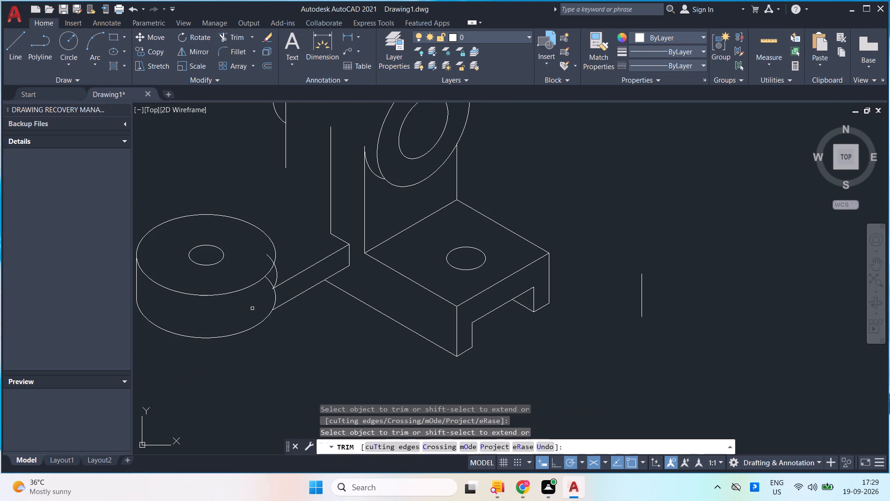
{"action": "left_click", "coordinate": [269, 281]}
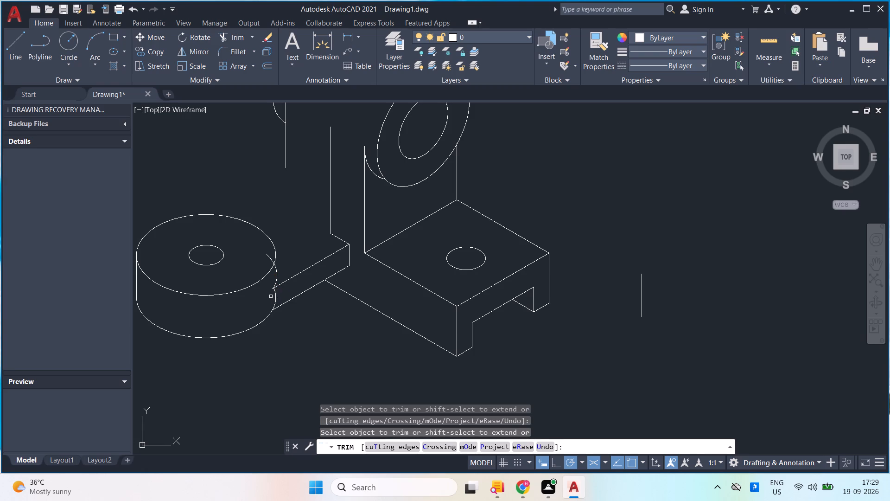
{"action": "left_click", "coordinate": [276, 298]}
{"action": "left_click", "coordinate": [269, 257]}
{"action": "scroll", "coordinate": [323, 302], "scroll_direction": "down", "scroll_amount": 1}
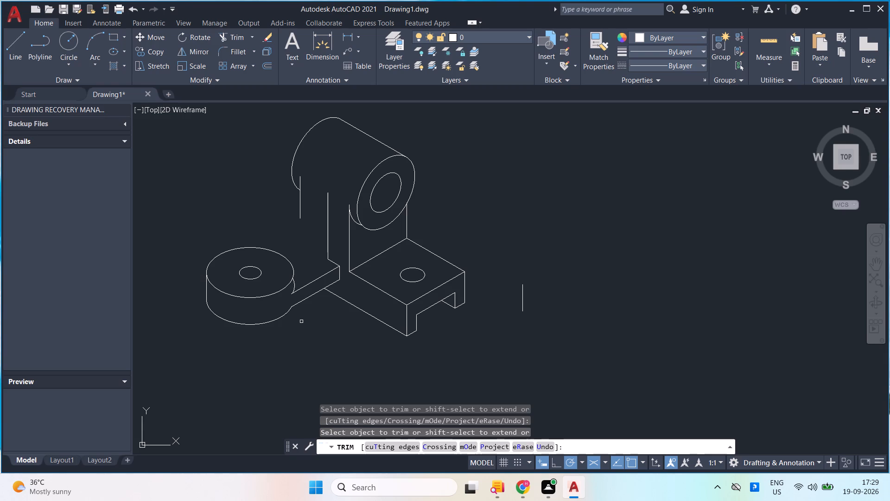
{"action": "key", "text": "Escape"}
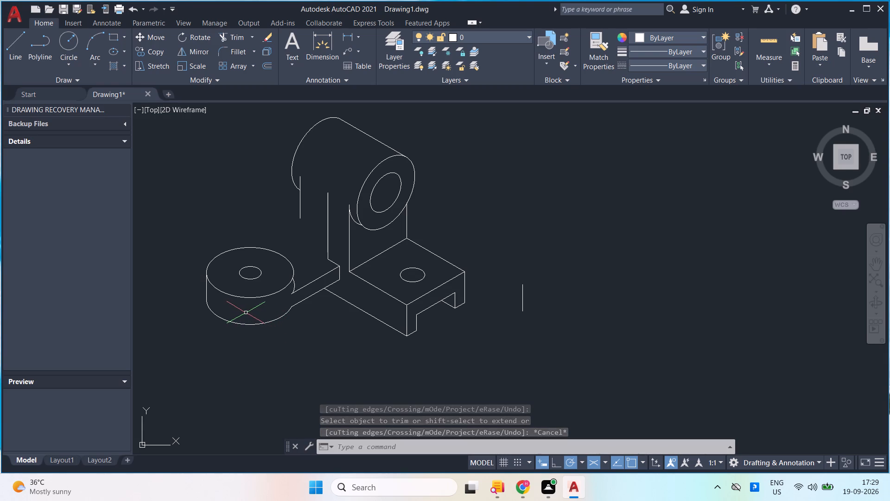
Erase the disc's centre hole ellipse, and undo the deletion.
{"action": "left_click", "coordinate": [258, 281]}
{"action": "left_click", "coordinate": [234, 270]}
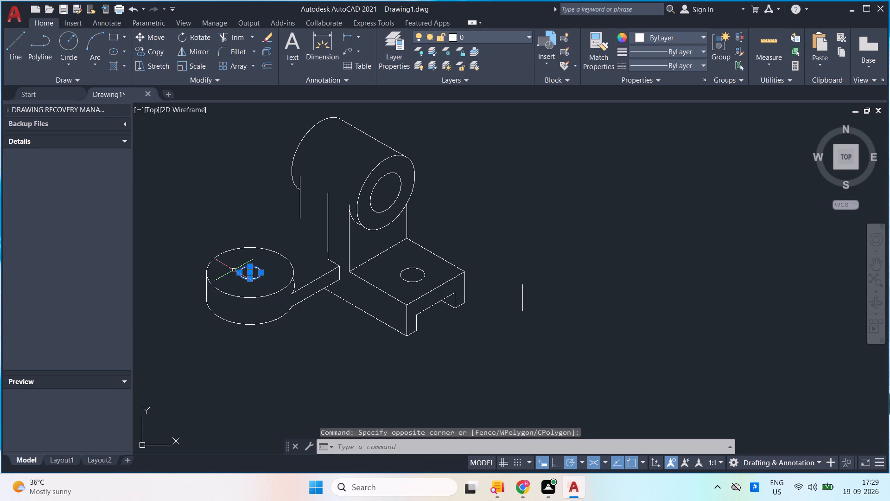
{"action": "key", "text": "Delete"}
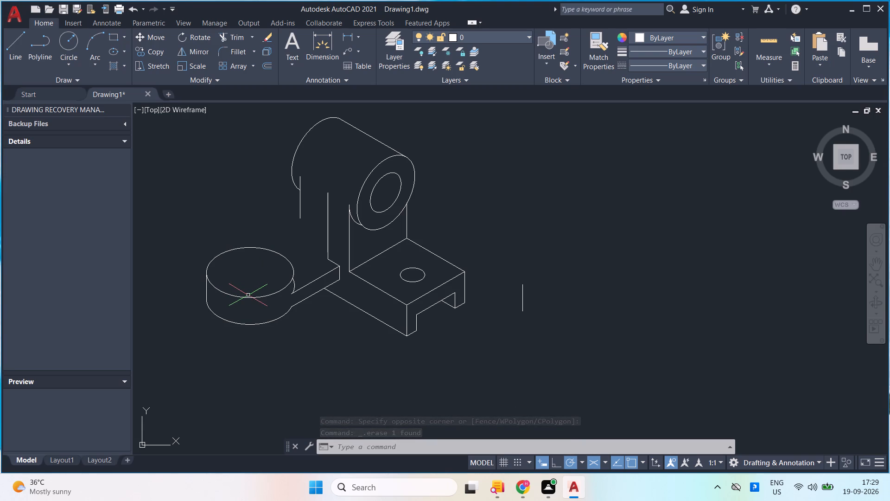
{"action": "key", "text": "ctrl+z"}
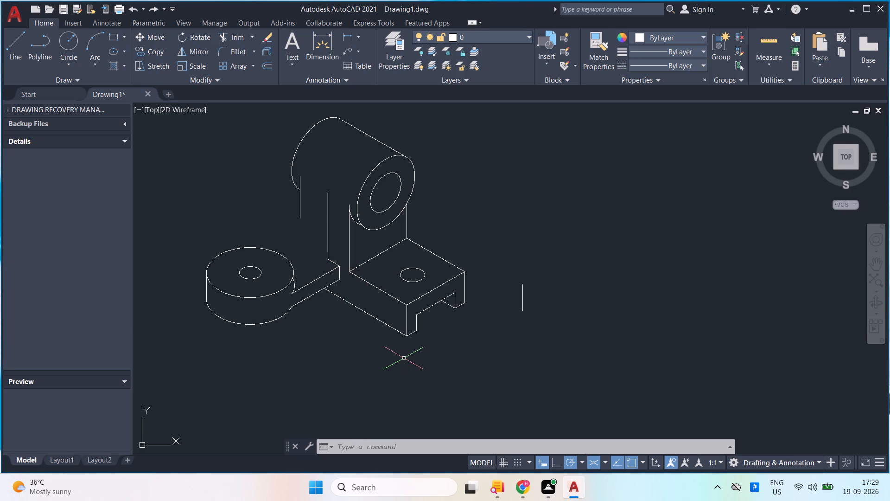
Draw a rib line from the disc's top rim toward the cylinder at 60°, about 79 units long.
{"action": "key", "text": "l"}
{"action": "key", "text": "Return"}
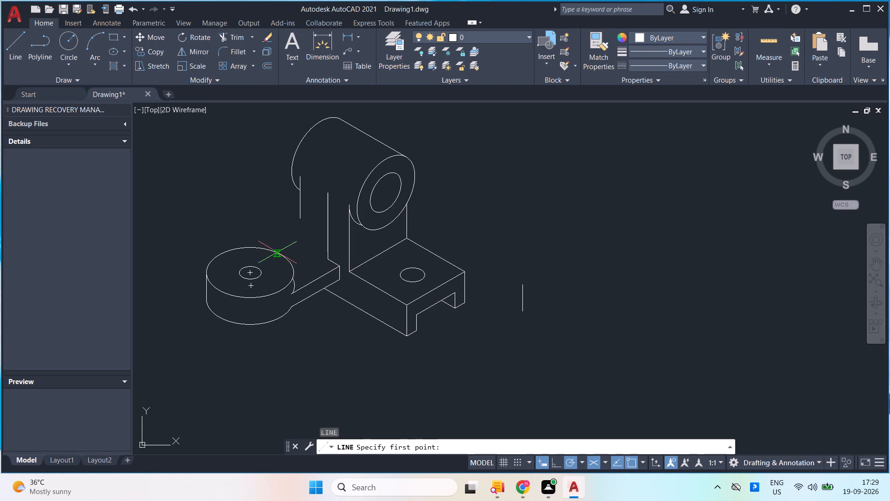
{"action": "left_click", "coordinate": [275, 250]}
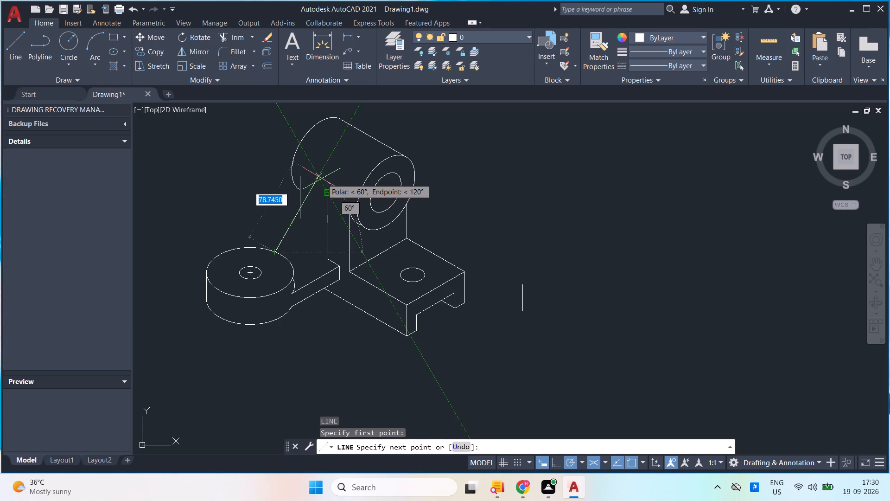
{"action": "left_click", "coordinate": [322, 179]}
{"action": "key", "text": "space"}
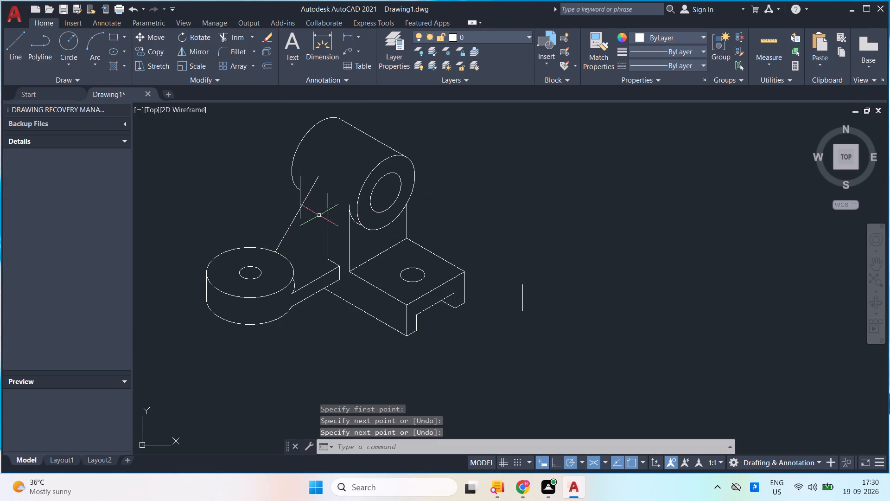
Copy the sloped rib line from a point near its top to the upper end of the upright plate's nearby vertical edge.
{"action": "left_click", "coordinate": [313, 188]}
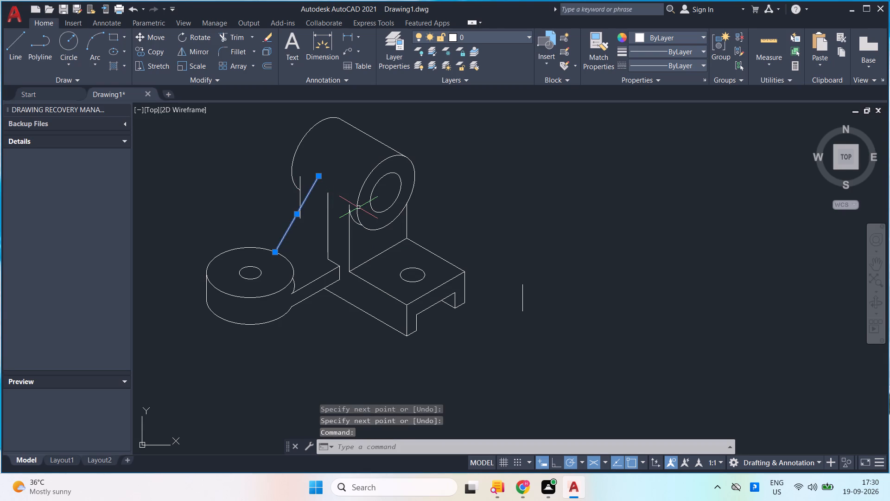
{"action": "type", "text": "co"}
{"action": "key", "text": "Return"}
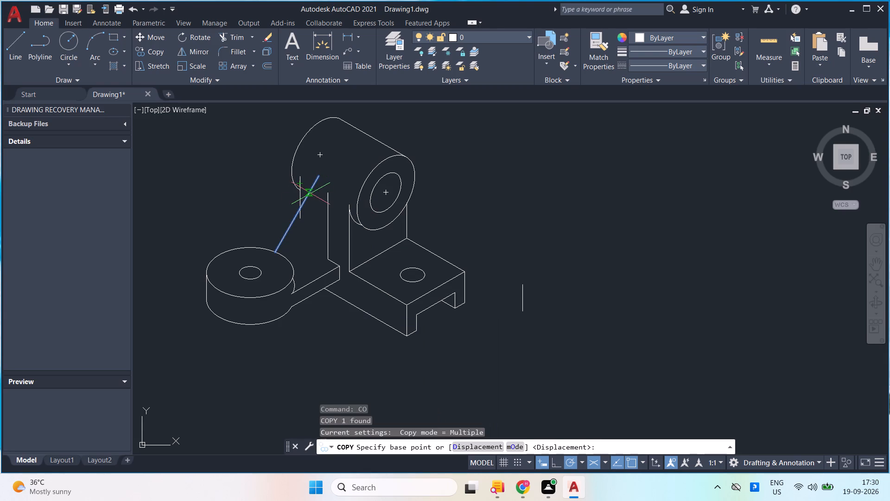
{"action": "left_click", "coordinate": [314, 189]}
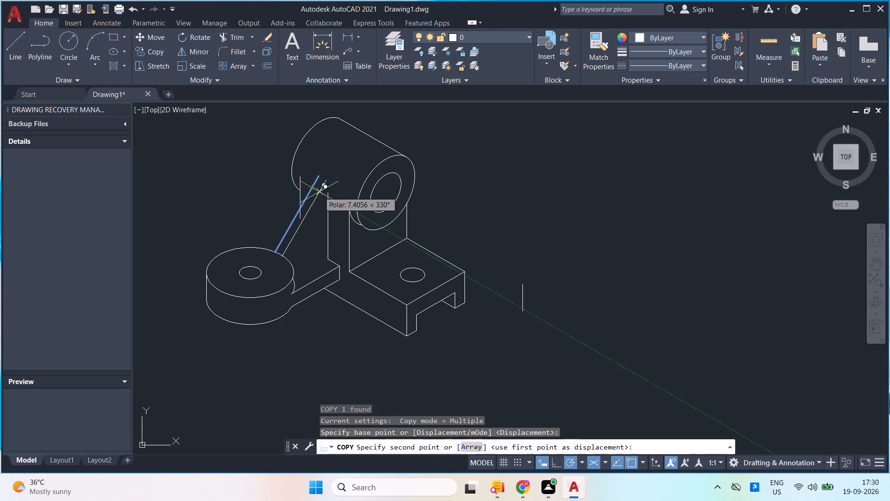
{"action": "left_click", "coordinate": [329, 193]}
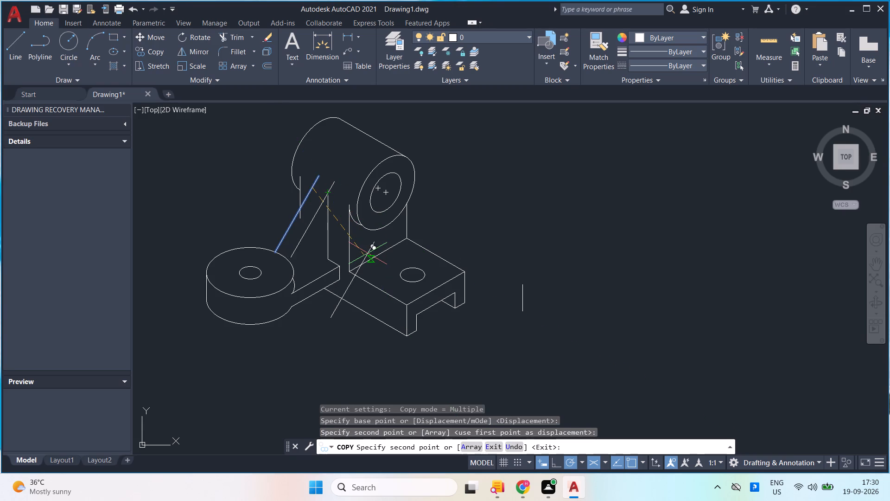
{"action": "key", "text": "Escape"}
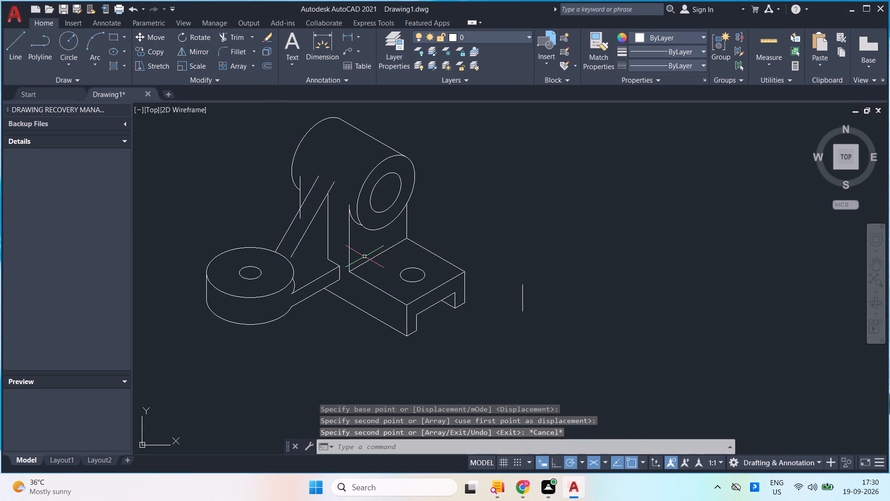
Extend the copied rib line down to the disc's top rim.
{"action": "type", "text": "ex"}
{"action": "key", "text": "Return"}
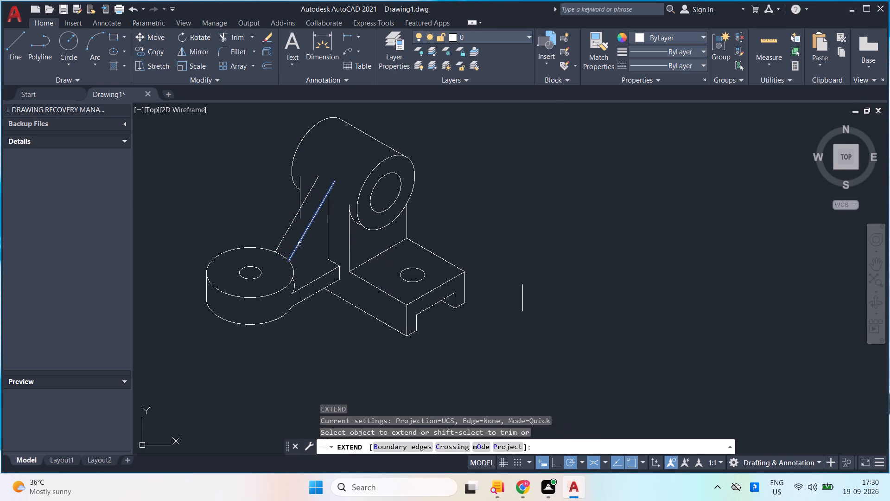
{"action": "left_click", "coordinate": [298, 244]}
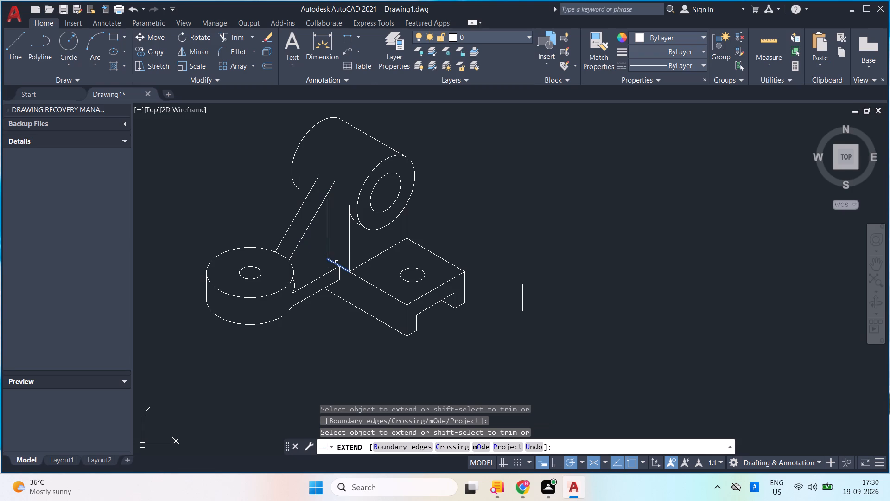
{"action": "key", "text": "l"}
{"action": "key", "text": "Return"}
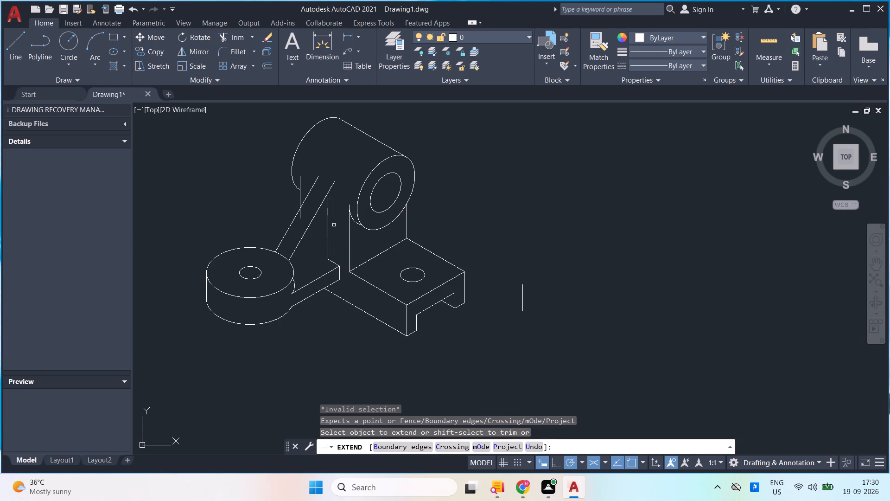
{"action": "key", "text": "Escape"}
{"action": "key", "text": "Escape"}
Draw a line at 330° from the first rib line's top end across the second rib line.
{"action": "key", "text": "l"}
{"action": "key", "text": "Return"}
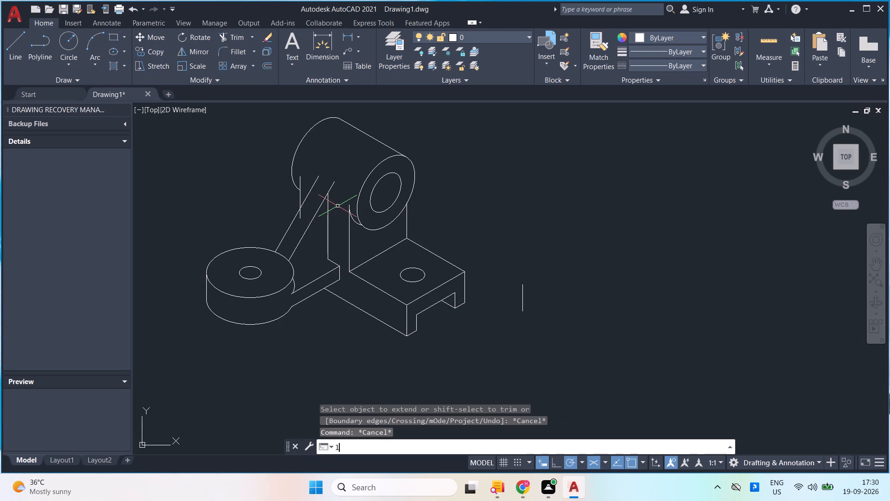
{"action": "left_click", "coordinate": [317, 180]}
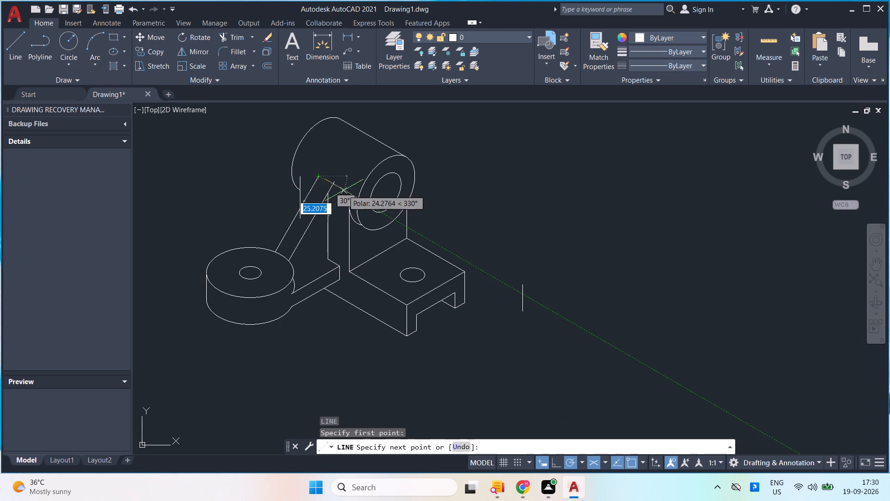
{"action": "left_click", "coordinate": [348, 193]}
{"action": "key", "text": "space"}
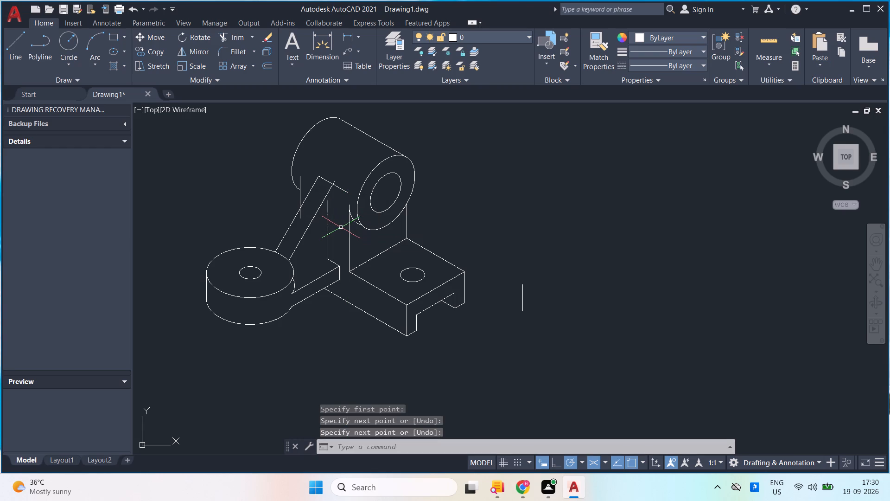
Trim the second rib line's overhang at the 330° line, and remove both pieces of that line.
{"action": "type", "text": "tr"}
{"action": "key", "text": "Return"}
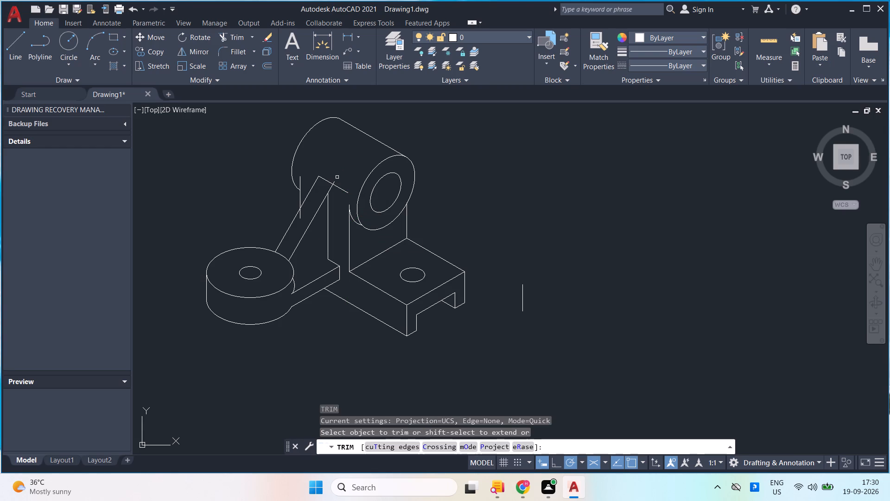
{"action": "left_click", "coordinate": [335, 181]}
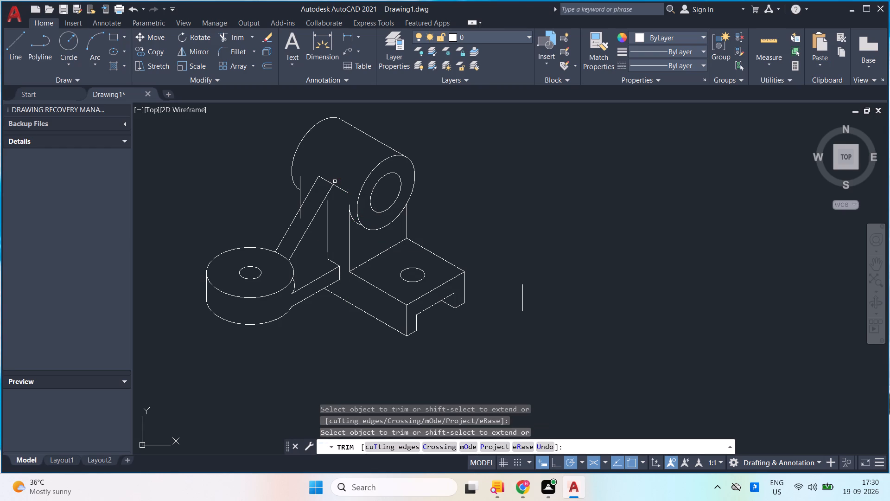
{"action": "left_click", "coordinate": [341, 188]}
{"action": "left_click", "coordinate": [323, 180]}
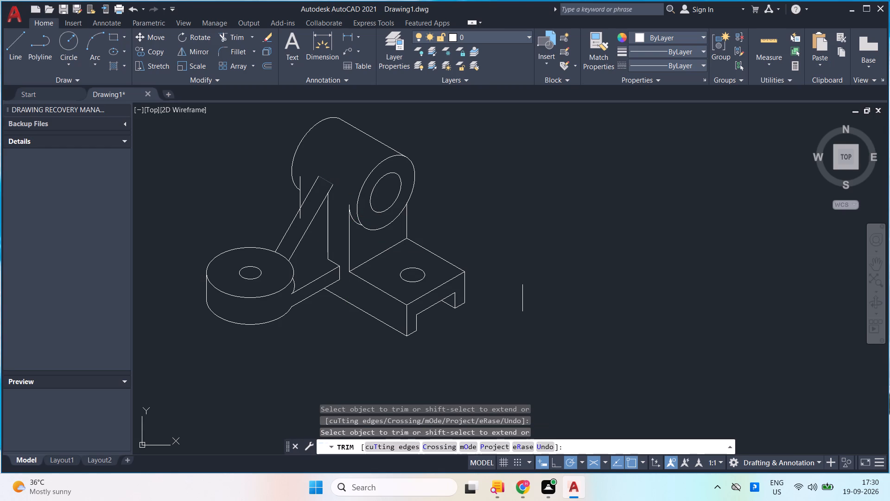
{"action": "key", "text": "Escape"}
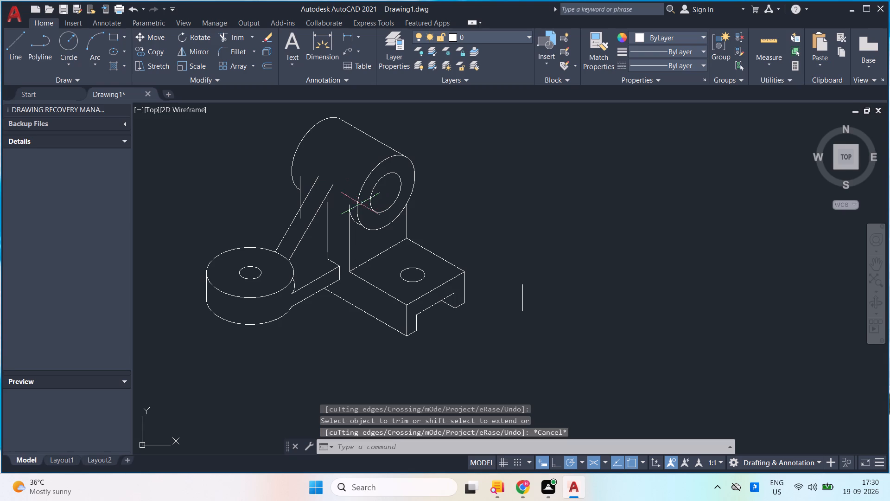
Trim the plate's short rear vertical edge below its crossing with the first rib line.
{"action": "type", "text": "tr"}
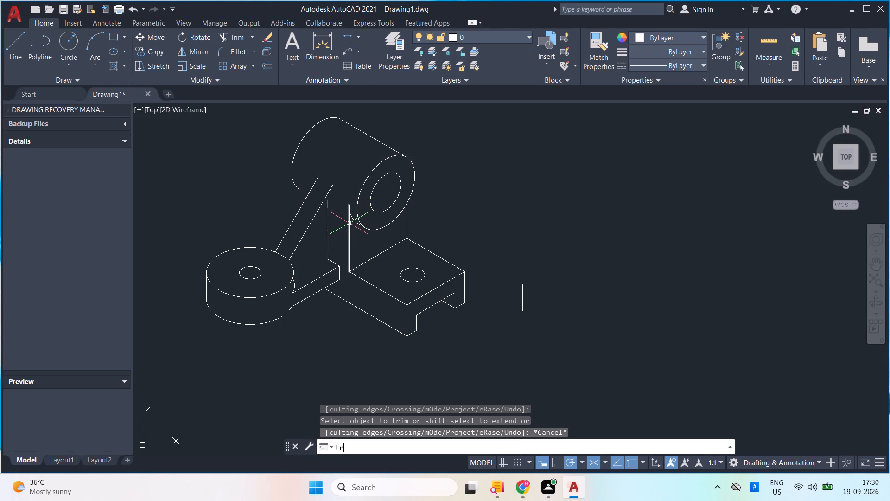
{"action": "key", "text": "Return"}
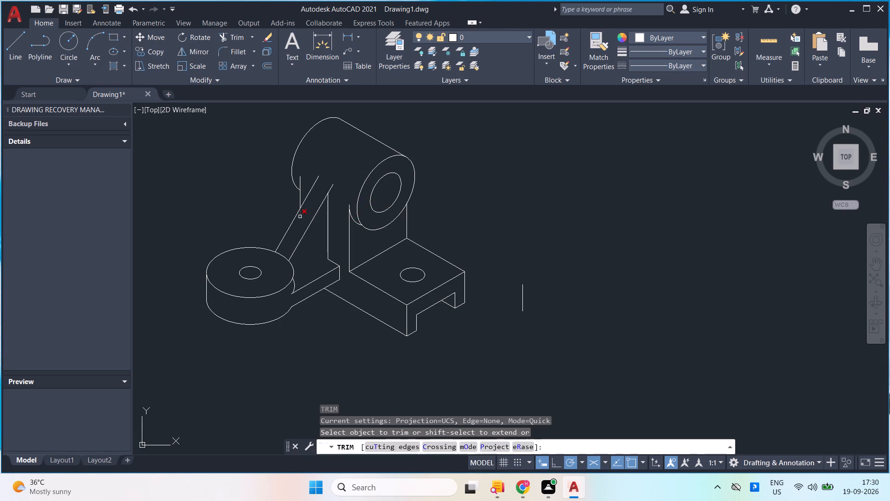
{"action": "left_click", "coordinate": [300, 217]}
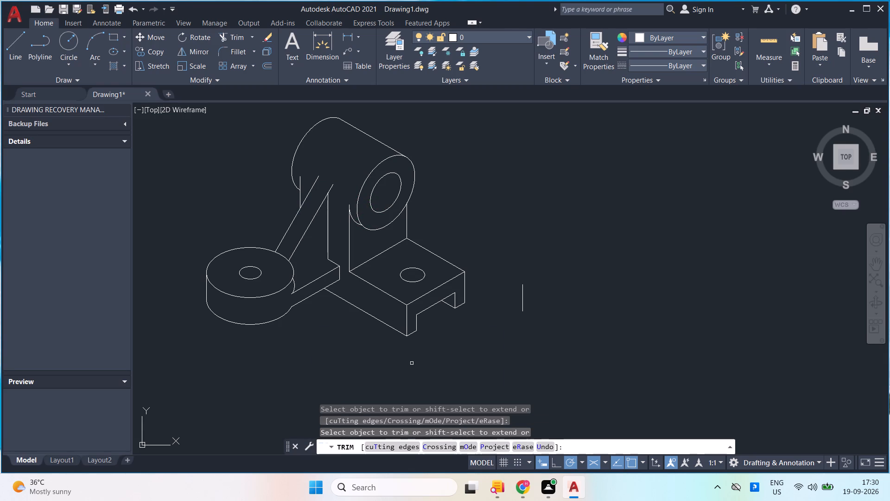
Draw the arm's missing top edge from the foot of the plate's rear vertical edge, parallel to the arm, to past the disc's front rim.
{"action": "key", "text": "Escape"}
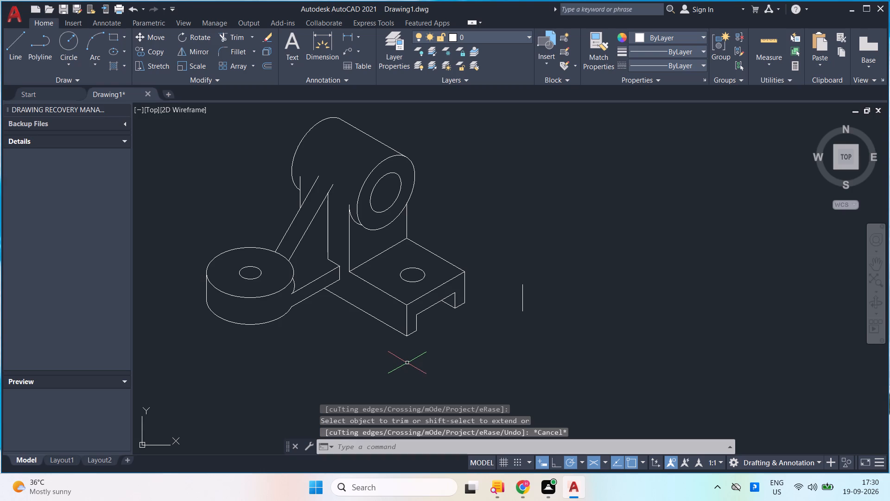
{"action": "key", "text": "l"}
{"action": "key", "text": "Return"}
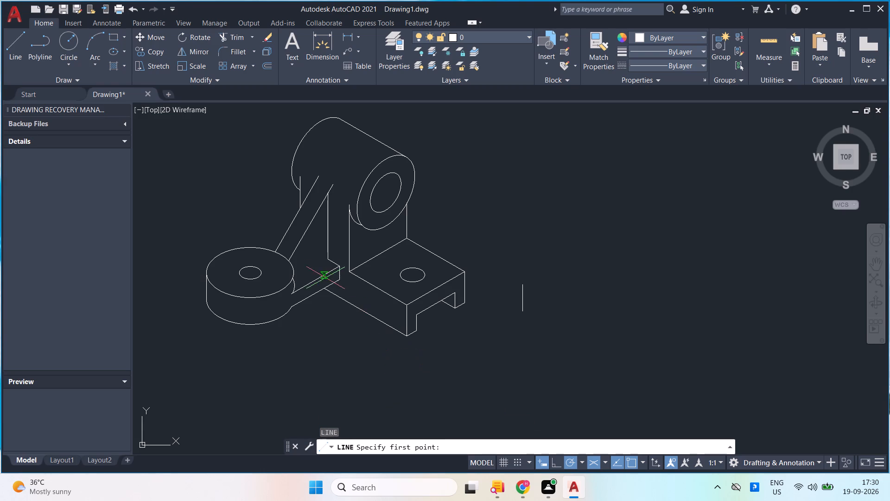
{"action": "left_click", "coordinate": [326, 260]}
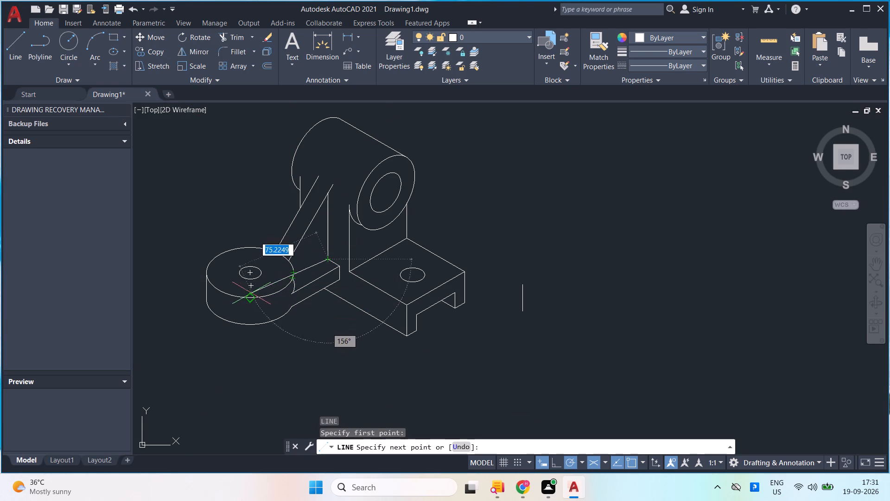
{"action": "left_click", "coordinate": [241, 305]}
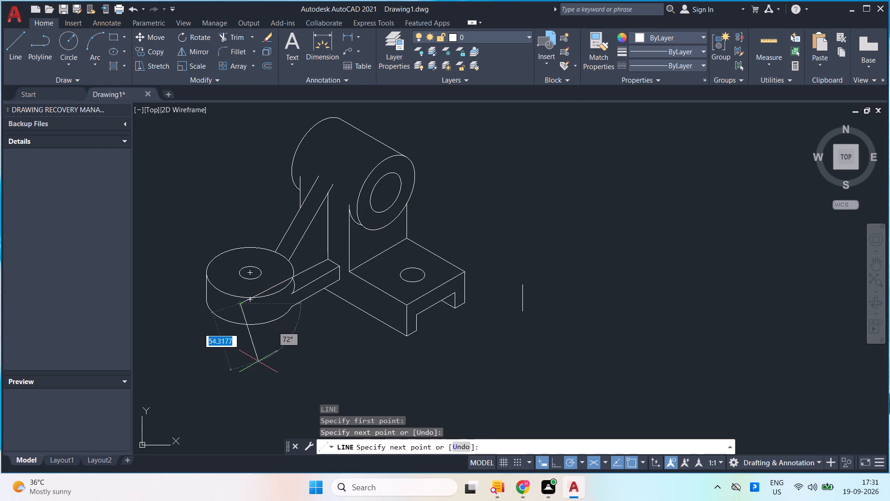
{"action": "key", "text": "space"}
Trim the new arm edge at the disc's rim and remove its leftover pieces across the disc's top and side.
{"action": "type", "text": "tr"}
{"action": "key", "text": "Return"}
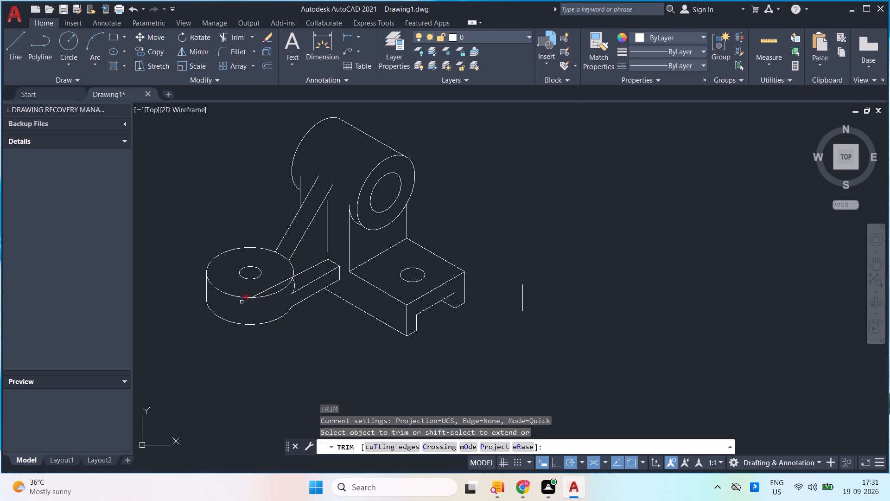
{"action": "left_click", "coordinate": [246, 304]}
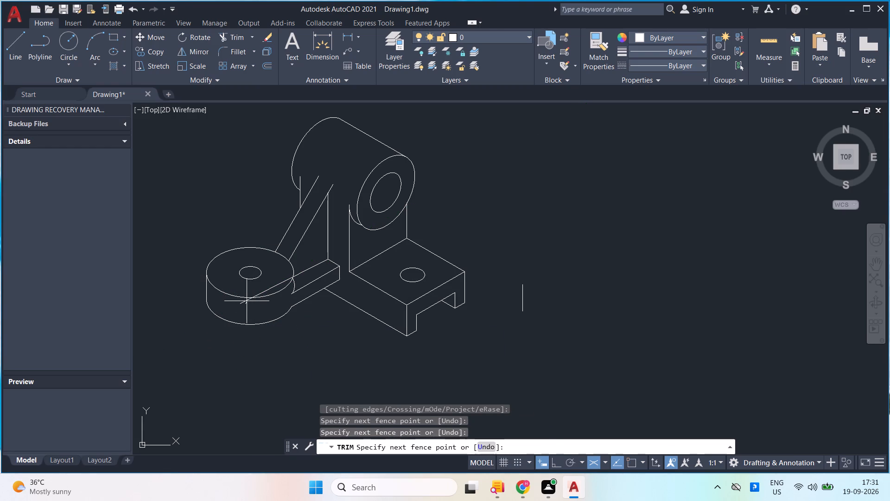
{"action": "left_click", "coordinate": [247, 301]}
{"action": "left_click", "coordinate": [274, 288]}
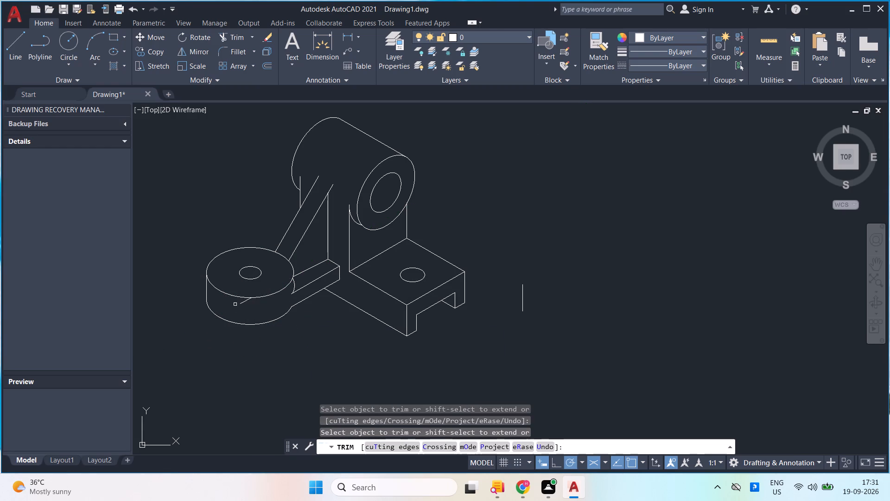
{"action": "left_click", "coordinate": [242, 304]}
Remove the stray short vertical line standing apart from the bracket, beyond the notched end of the base.
{"action": "left_click_drag", "start_coordinate": [527, 297], "coordinate": [521, 297]}
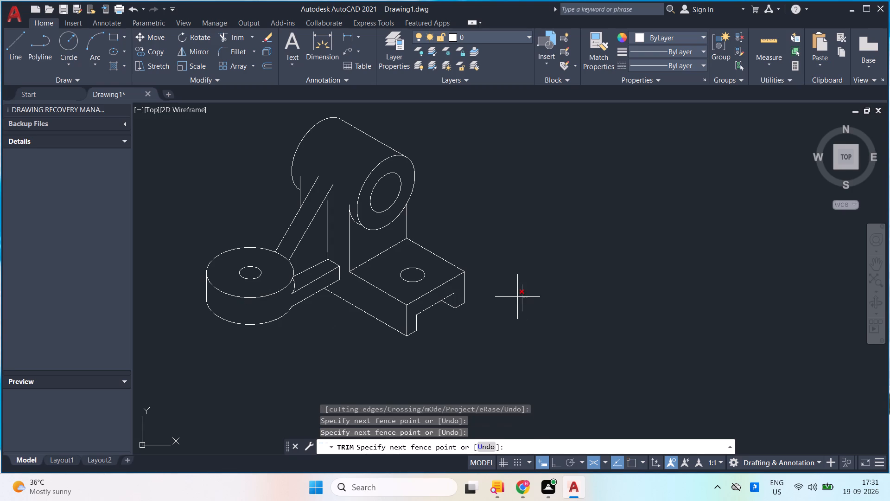
{"action": "left_click", "coordinate": [517, 297]}
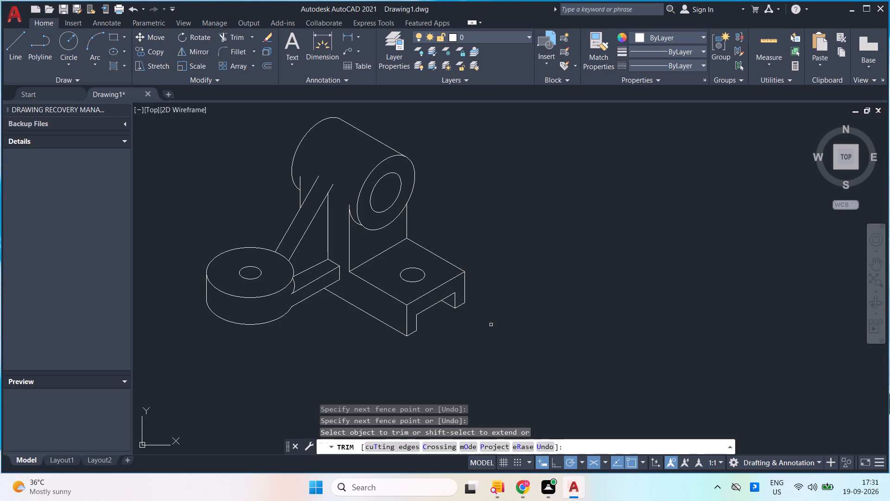
{"action": "key", "text": "Escape"}
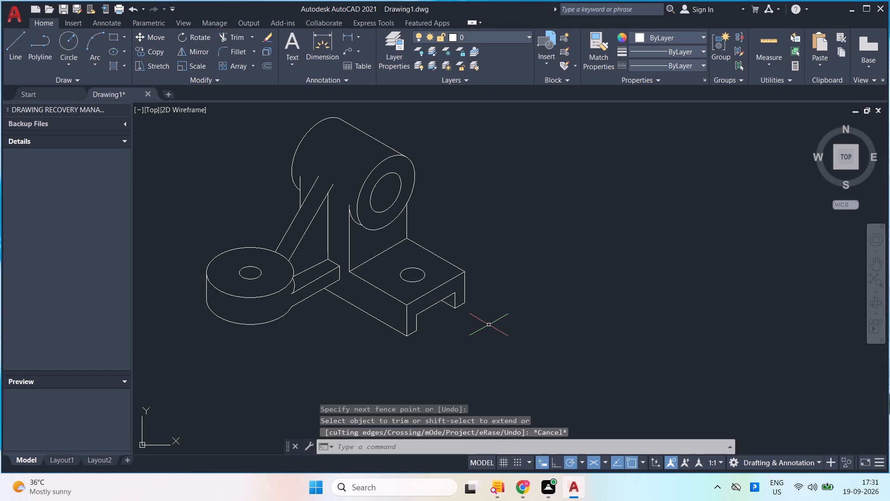
Save the drawing in the Documents folder as Forked connecting Bracket, in AutoCAD 2018 Drawing format.
{"action": "scroll", "coordinate": [487, 327], "scroll_direction": "down", "scroll_amount": 1}
{"action": "middle_click_drag", "start_coordinate": [487, 327], "coordinate": [547, 320]}
{"action": "scroll", "coordinate": [533, 325], "scroll_direction": "up", "scroll_amount": 1}
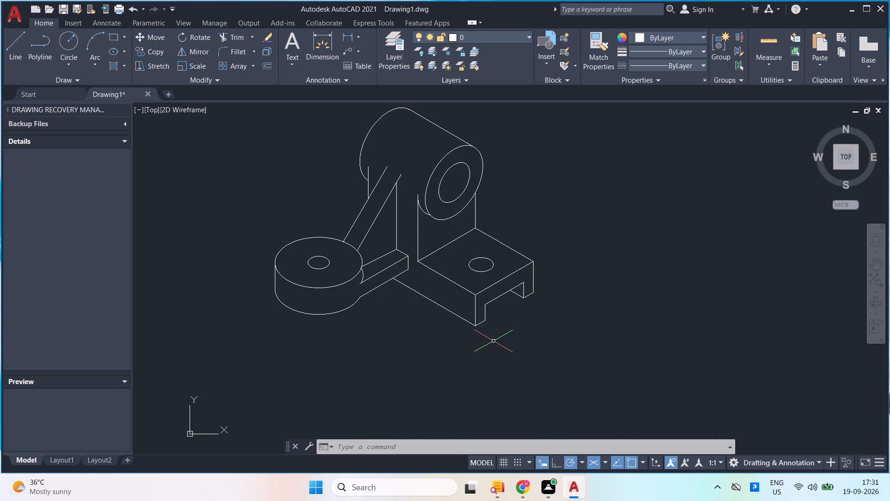
{"action": "key", "text": "ctrl+s"}
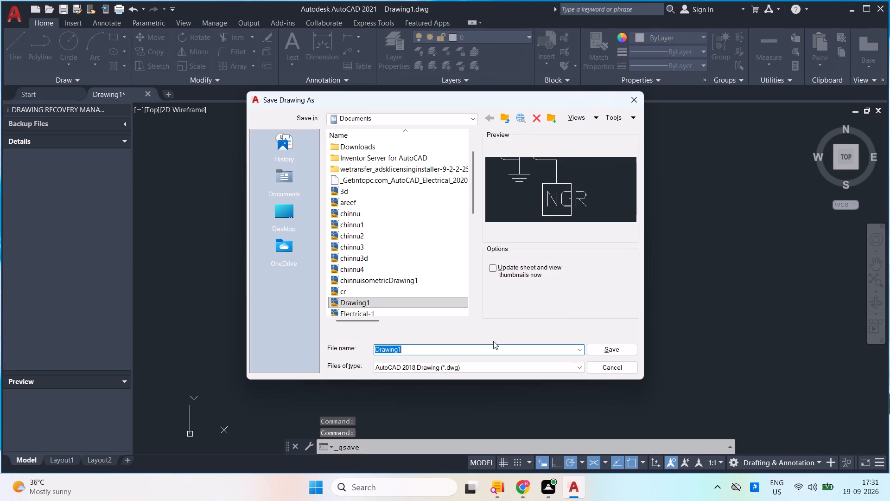
{"action": "key", "text": "BackSpace"}
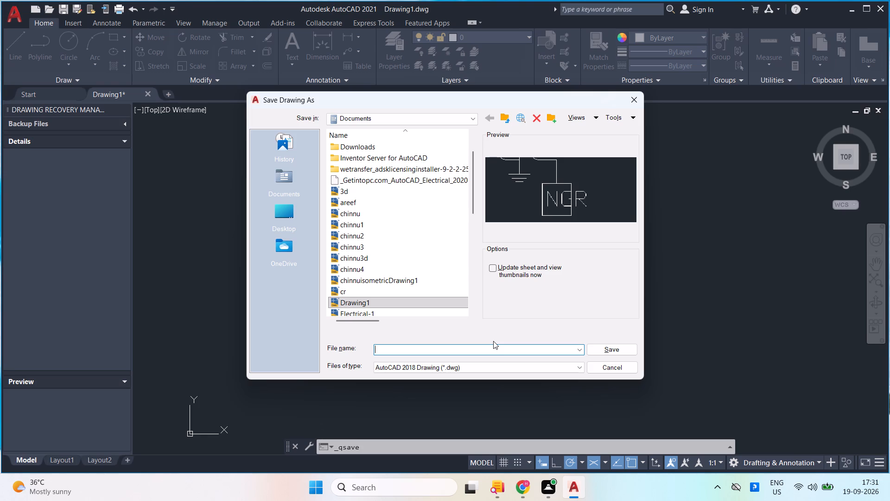
{"action": "type", "text": "Forked connw"}
{"action": "key", "text": "BackSpace"}
{"action": "key", "text": "e"}
{"action": "type", "text": "cting Bracket"}
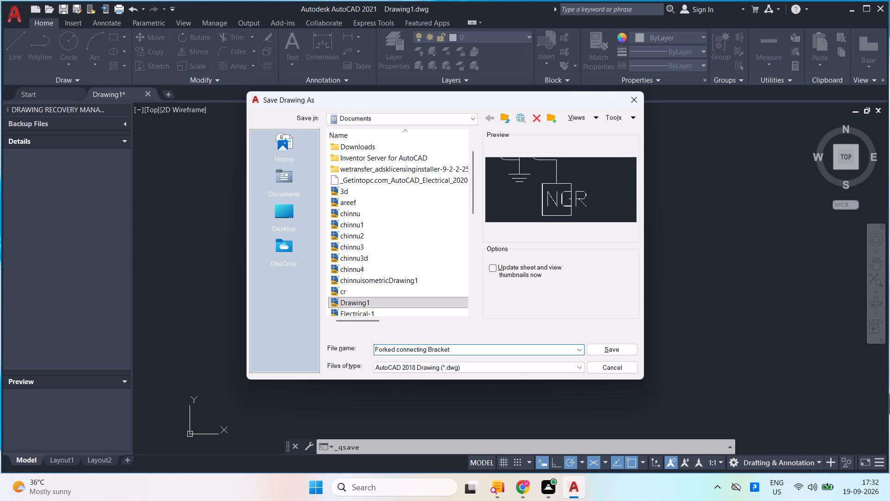
{"action": "left_click", "coordinate": [615, 345]}
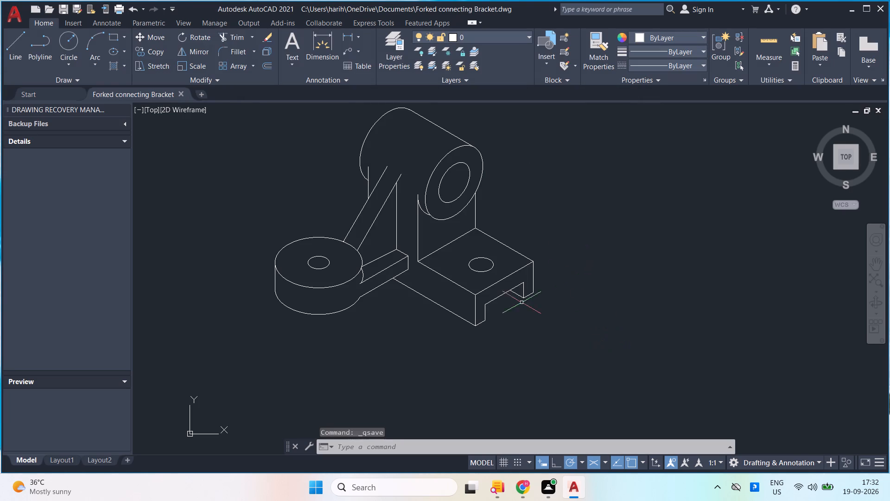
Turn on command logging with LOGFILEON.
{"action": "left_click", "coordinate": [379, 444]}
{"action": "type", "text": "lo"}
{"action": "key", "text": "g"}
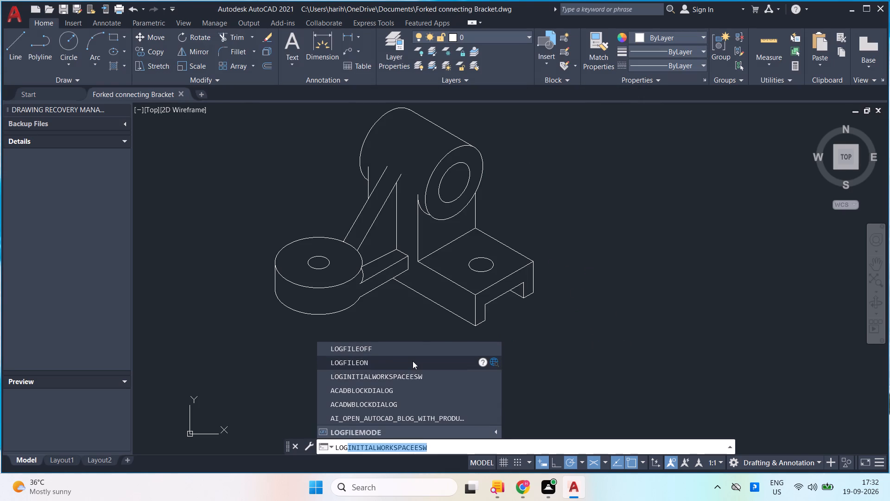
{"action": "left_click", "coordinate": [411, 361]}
Turn off command logging with LOGFILEOFF.
{"action": "type", "text": "lo"}
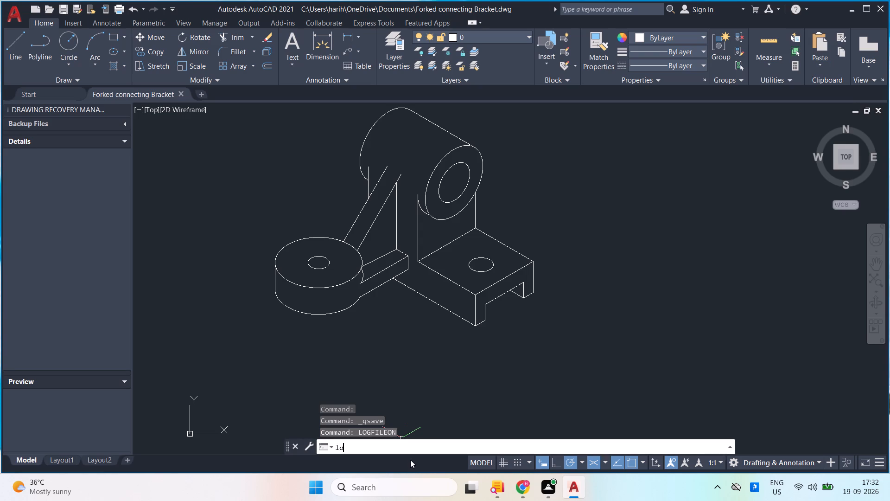
{"action": "key", "text": "g"}
{"action": "left_click", "coordinate": [421, 367]}
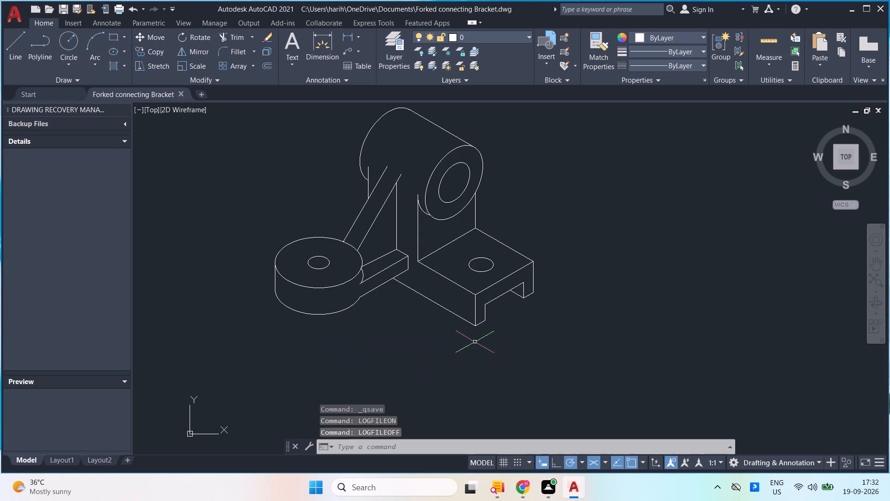